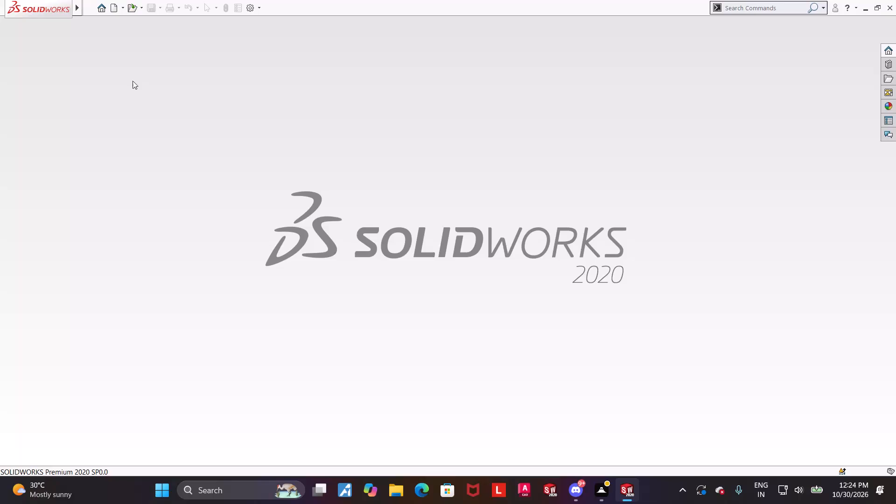
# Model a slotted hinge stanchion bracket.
# Create a new part document.
pyautogui.click(114, 13)
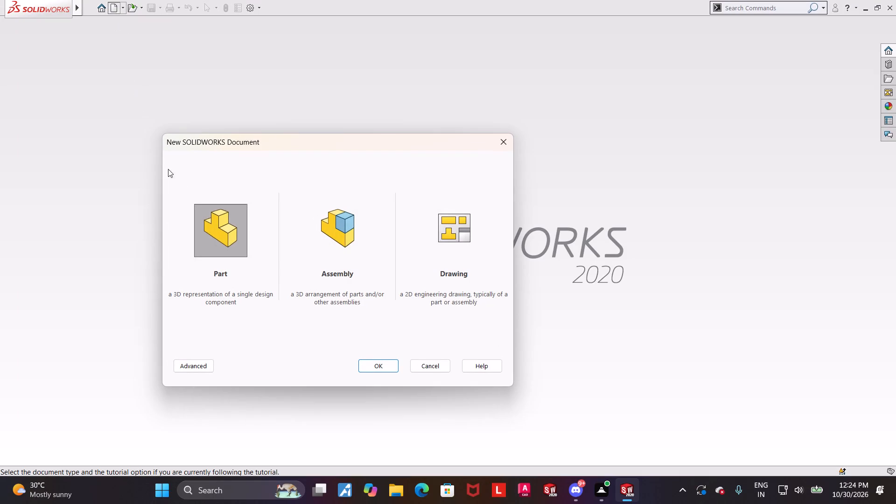
pyautogui.doubleClick(209, 209)
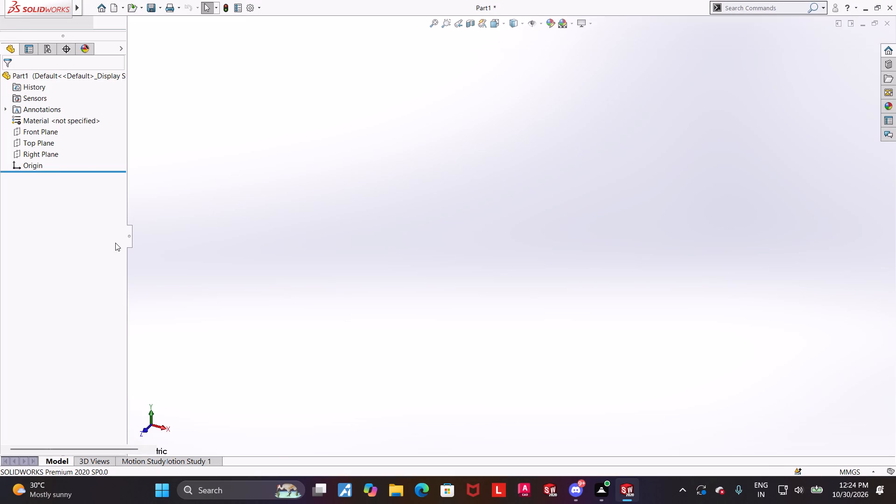
# On the Front Plane, sketch a nearly horizontal line about 779 mm long running rightward from the origin.
pyautogui.click(73, 169)
pyautogui.click(82, 156)
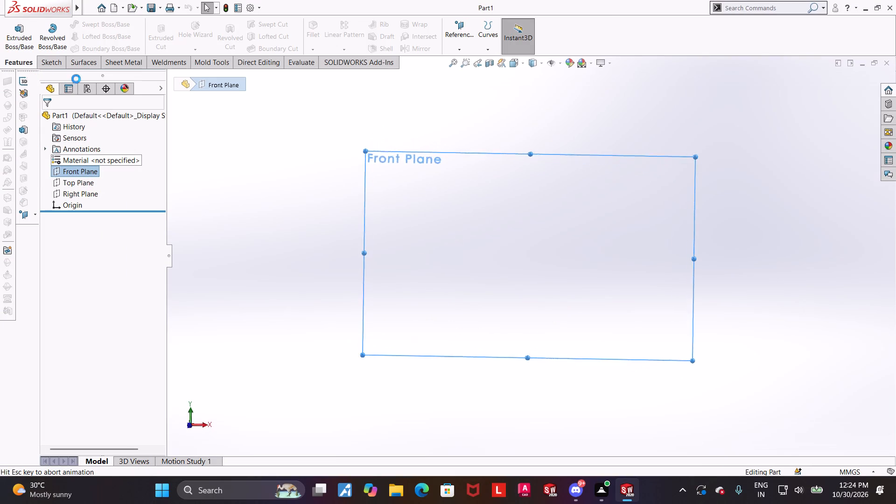
pyautogui.click(89, 29)
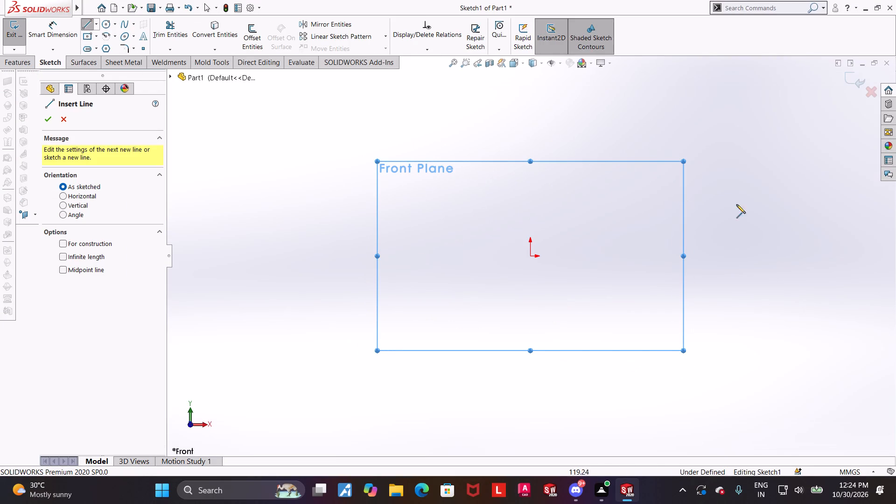
pyautogui.click(530, 255)
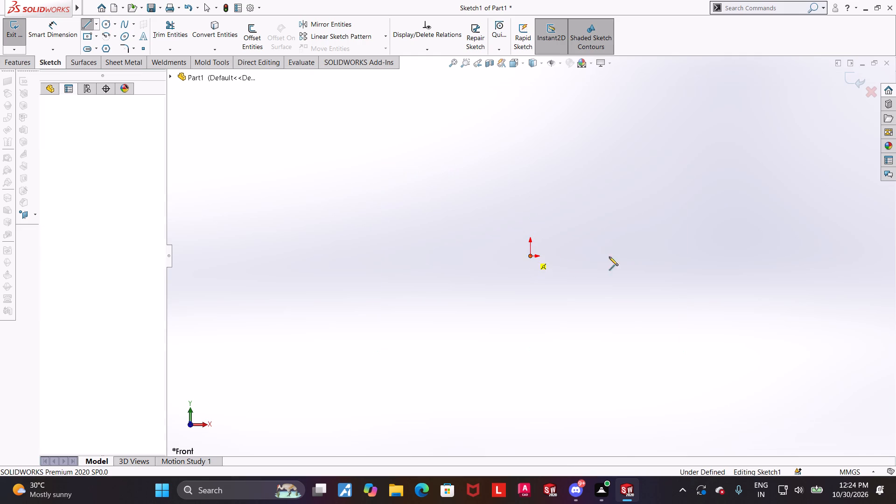
pyautogui.scroll(8, 670, 253)
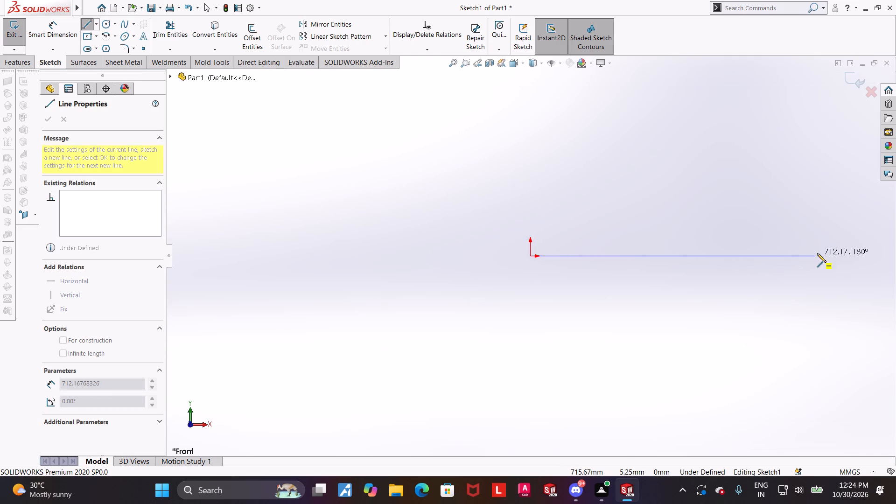
pyautogui.click(842, 249)
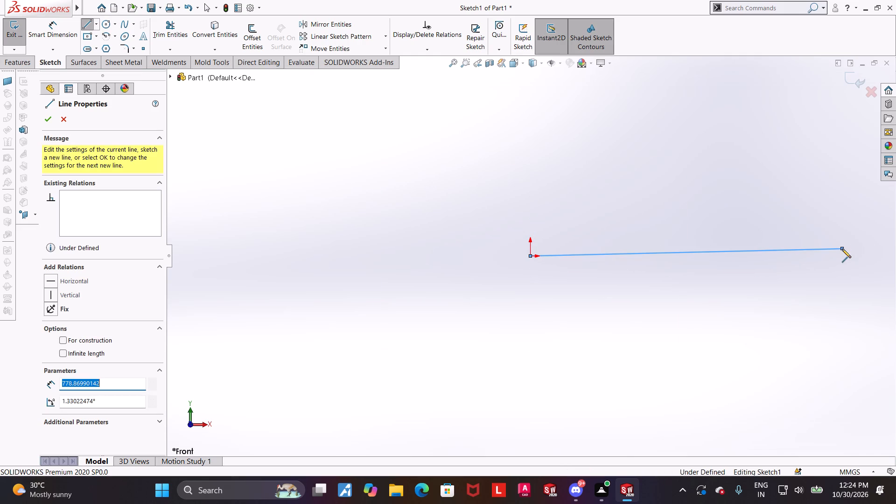
pyautogui.press('Escape')
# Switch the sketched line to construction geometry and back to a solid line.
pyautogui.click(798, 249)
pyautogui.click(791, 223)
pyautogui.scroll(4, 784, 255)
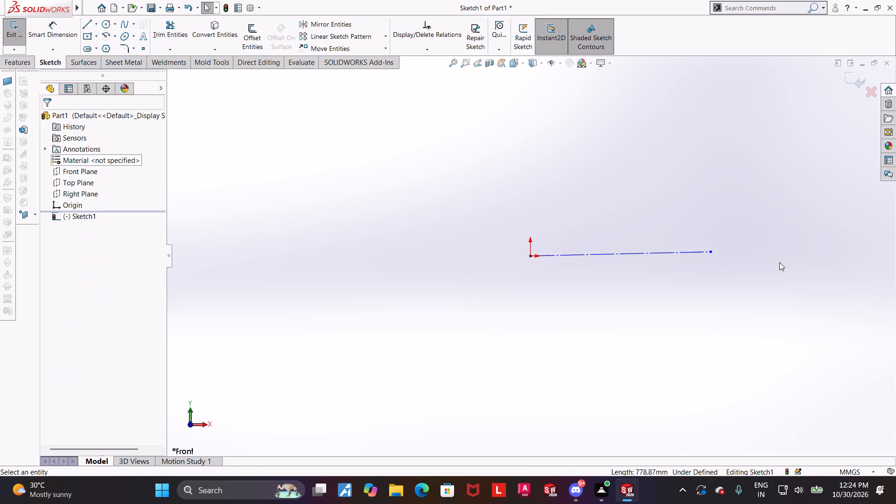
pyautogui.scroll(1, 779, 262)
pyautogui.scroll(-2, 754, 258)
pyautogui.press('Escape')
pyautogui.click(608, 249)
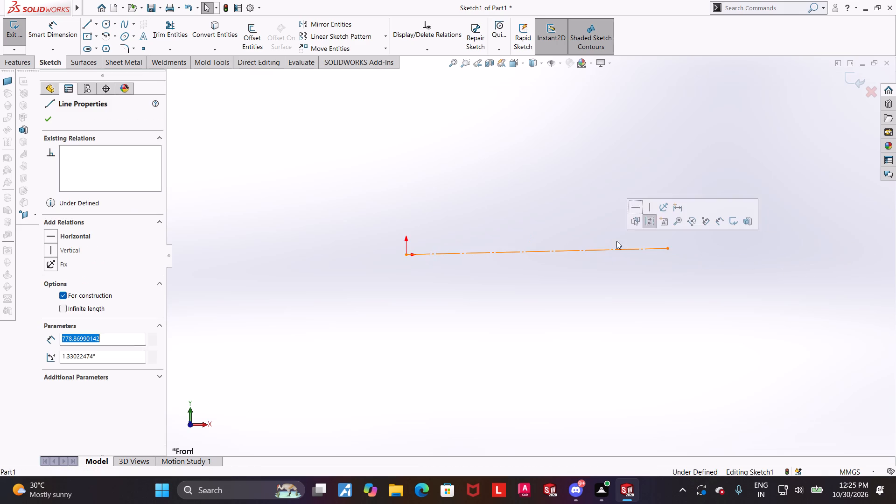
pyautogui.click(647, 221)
# Add a horizontal relation to the line starting at the origin.
pyautogui.click(613, 250)
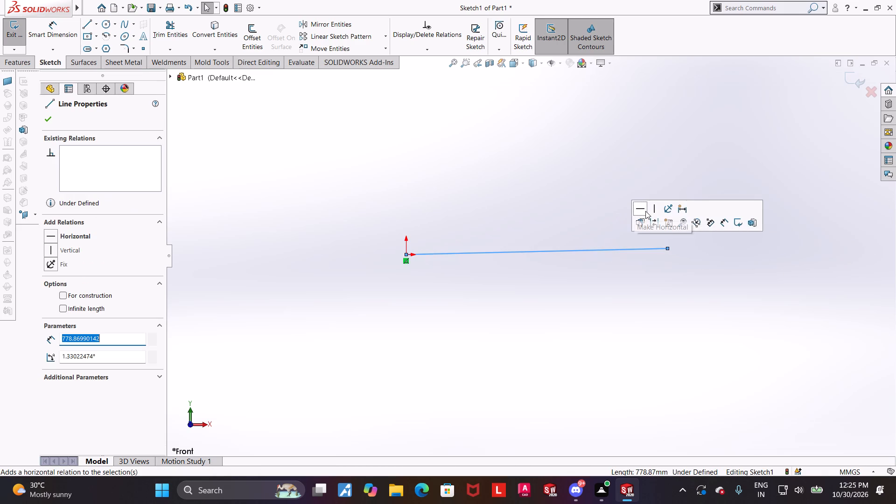
pyautogui.click(645, 211)
pyautogui.press('Escape')
# Sketch a vertical line about 70 mm down from the origin, continuing into a line about 709 mm long sloping down to the right.
pyautogui.click(90, 23)
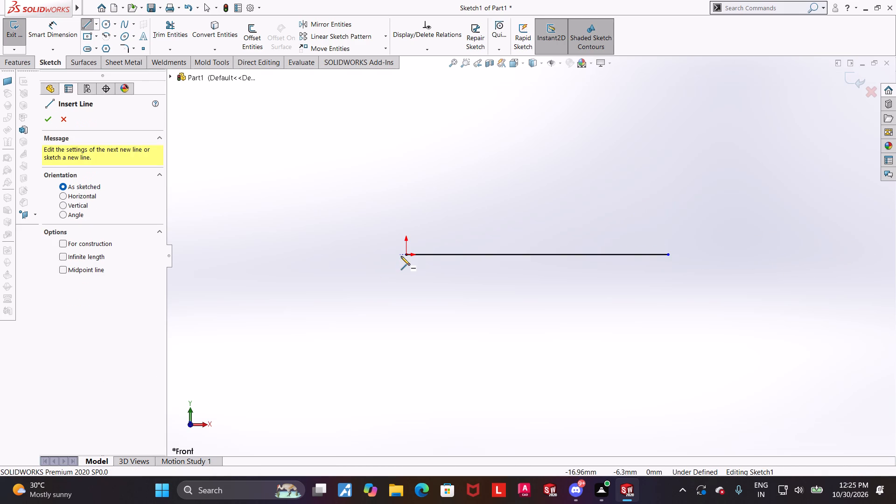
pyautogui.click(404, 254)
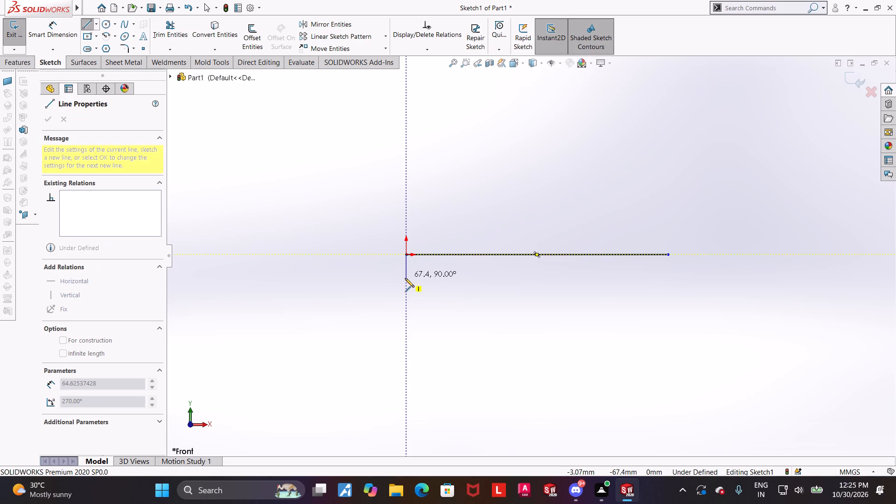
pyautogui.click(405, 278)
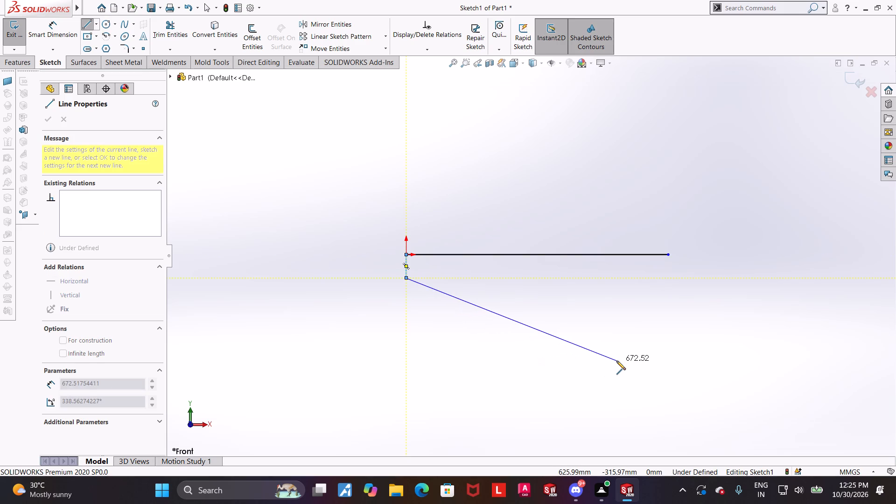
pyautogui.click(626, 370)
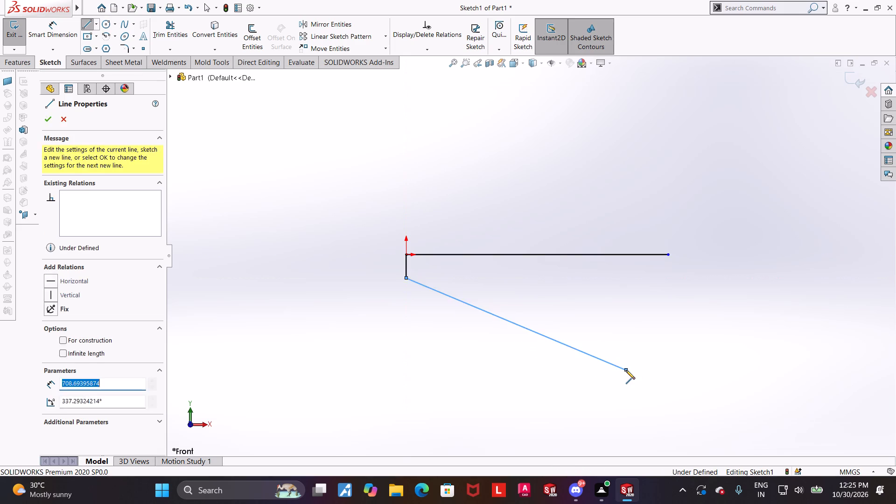
pyautogui.press('Escape')
# Sketch a vertical line about 70 mm down from the right end of the horizontal line.
pyautogui.click(82, 22)
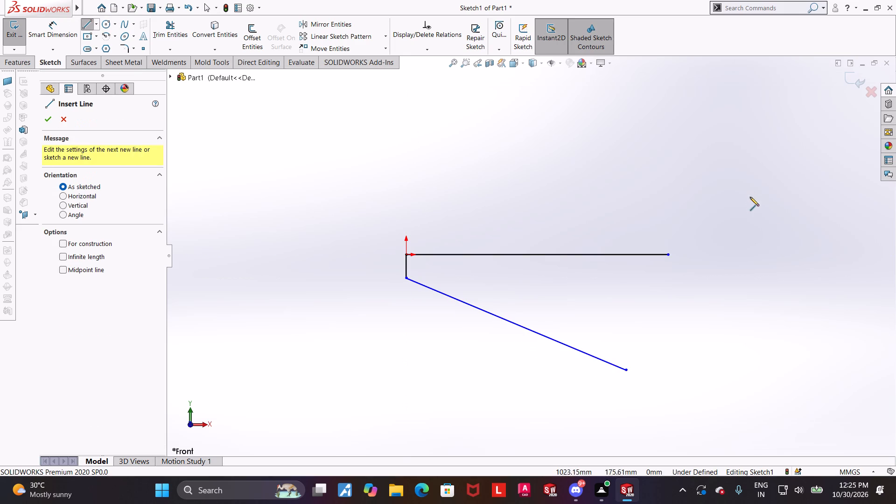
pyautogui.click(670, 256)
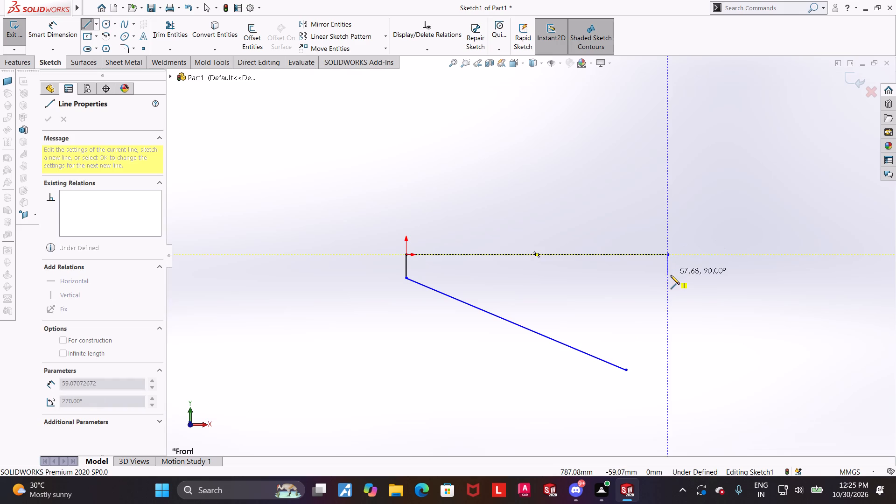
pyautogui.click(671, 275)
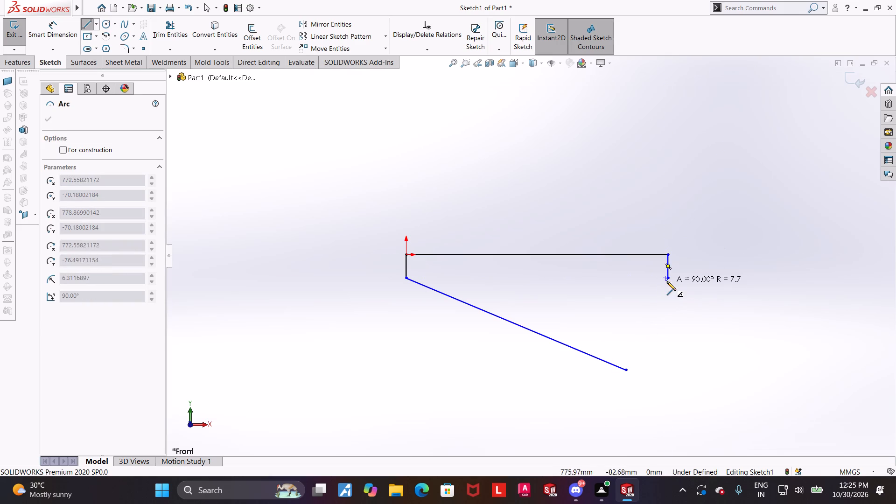
pyautogui.press('Escape')
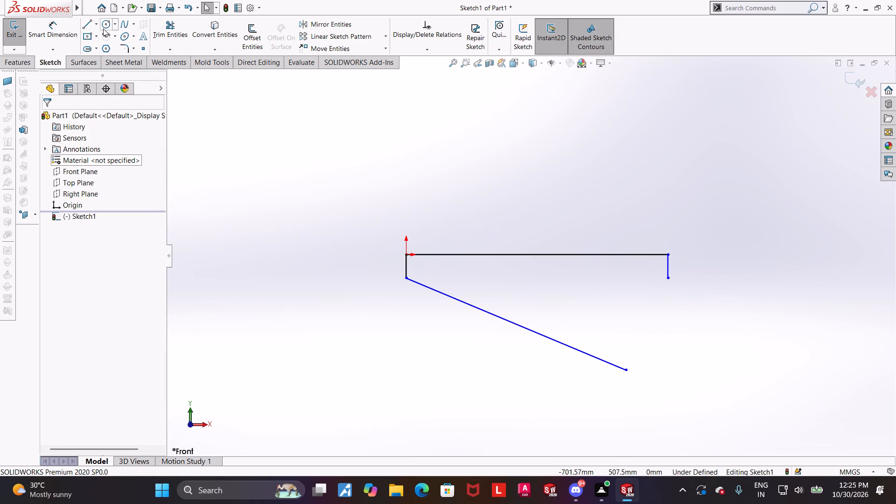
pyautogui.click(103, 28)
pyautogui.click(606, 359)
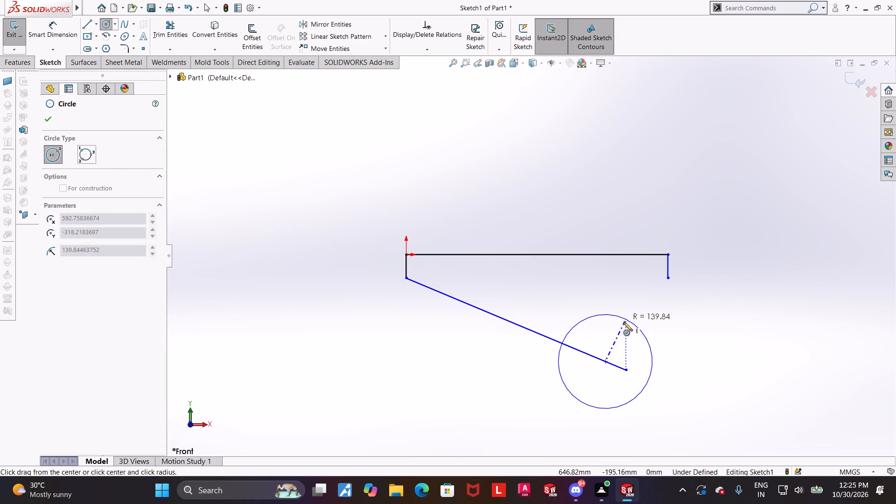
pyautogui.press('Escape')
# Sketch a circle of about 84 mm radius just above the lower end of the sloping line.
pyautogui.click(103, 28)
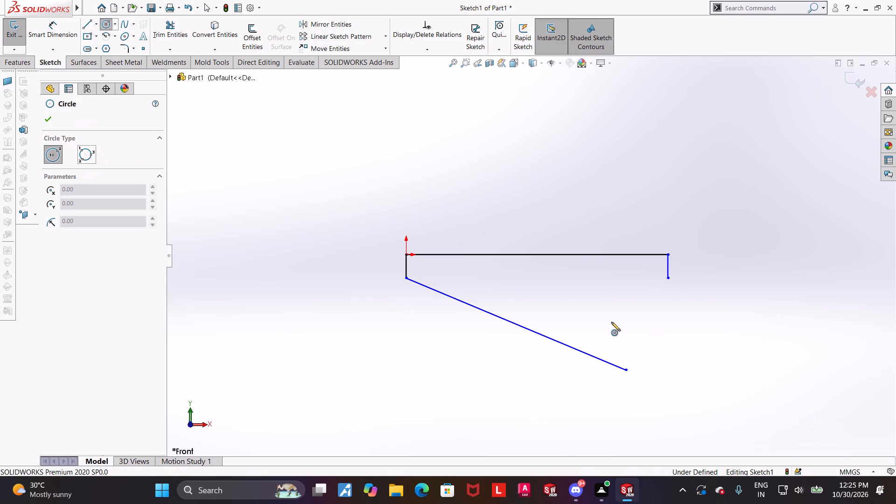
pyautogui.click(611, 322)
pyautogui.click(637, 333)
pyautogui.press('Escape')
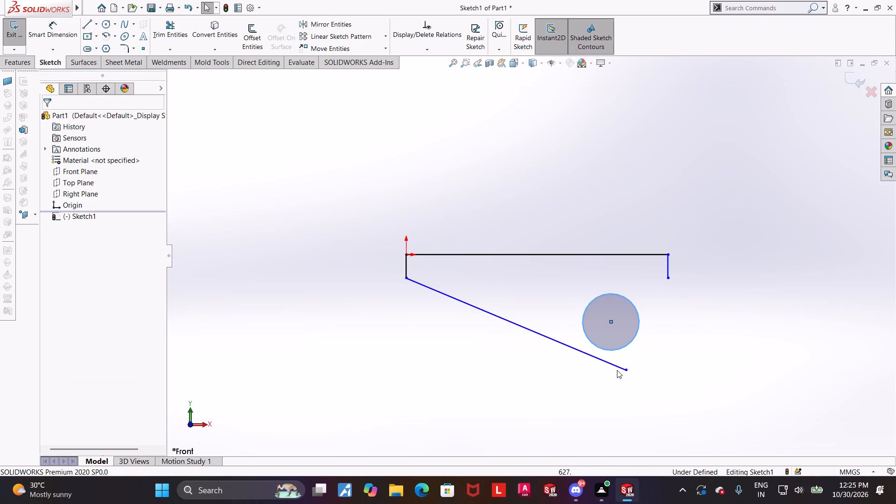
# Add a tangent relation between the circle and the long sloping line.
pyautogui.click(617, 370)
pyautogui.keyDown('ctrl'); pyautogui.click(619, 350); pyautogui.keyUp('ctrl')
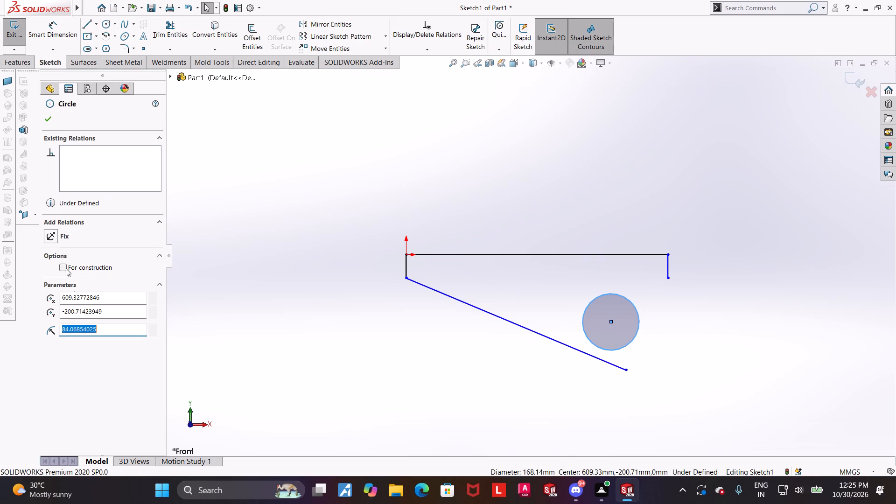
pyautogui.click(384, 307)
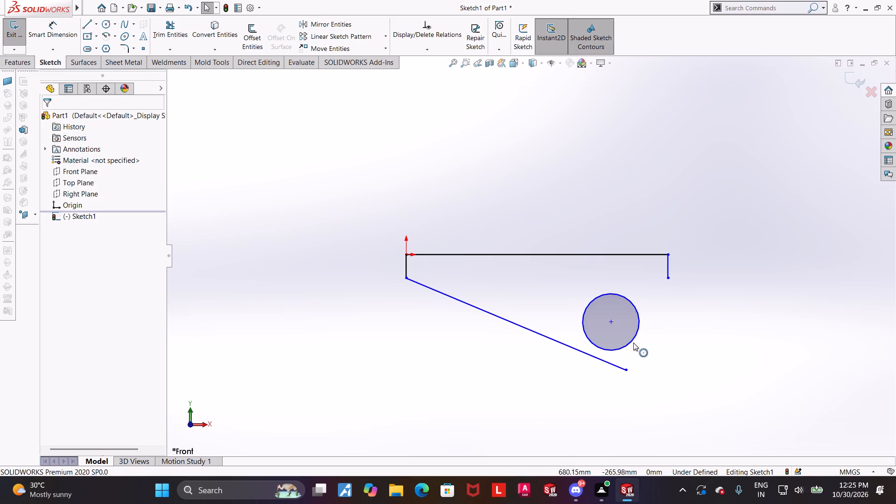
pyautogui.keyDown('ctrl'); pyautogui.click(631, 341); pyautogui.keyUp('ctrl')
pyautogui.keyDown('ctrl'); pyautogui.click(606, 362); pyautogui.keyUp('ctrl')
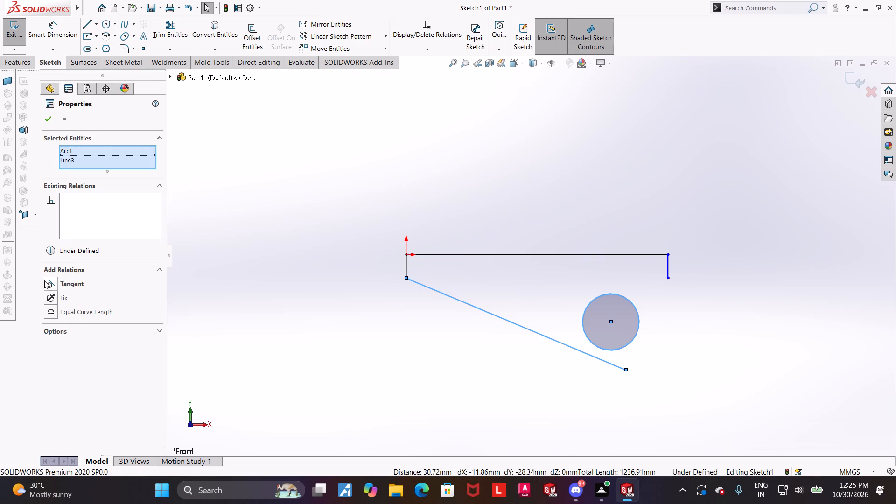
pyautogui.click(50, 289)
pyautogui.click(658, 376)
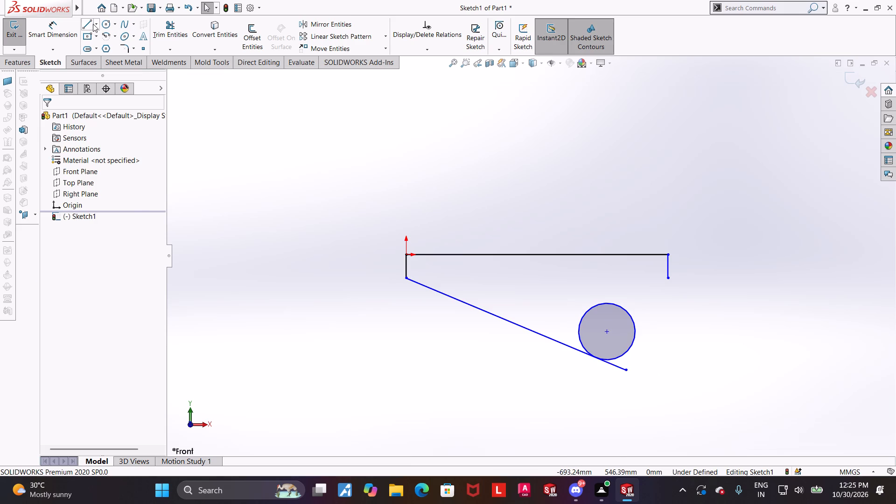
# Sketch a line about 199 mm long from the lower end of the right vertical line to the circle's right side.
pyautogui.click(89, 23)
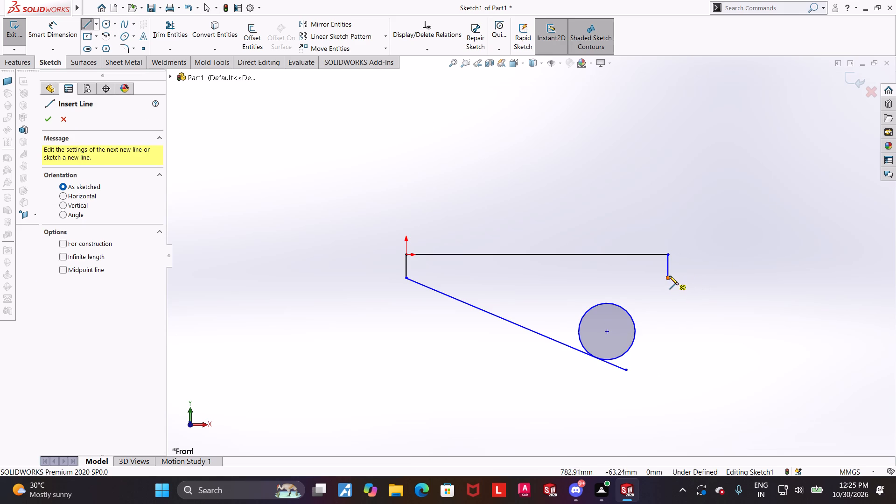
pyautogui.click(669, 276)
pyautogui.click(635, 336)
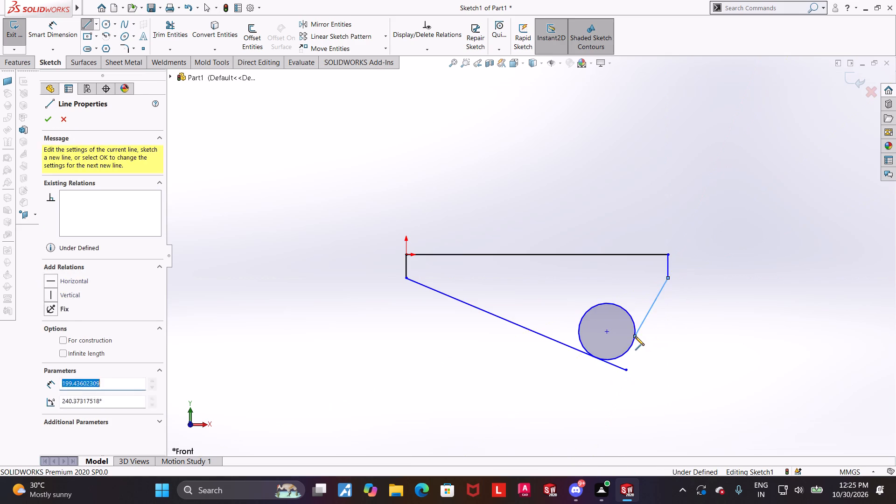
pyautogui.press('Escape')
# Add a tangent relation between the circle and the short sloping line on the right.
pyautogui.click(631, 319)
pyautogui.keyDown('ctrl'); pyautogui.click(648, 320); pyautogui.keyUp('ctrl')
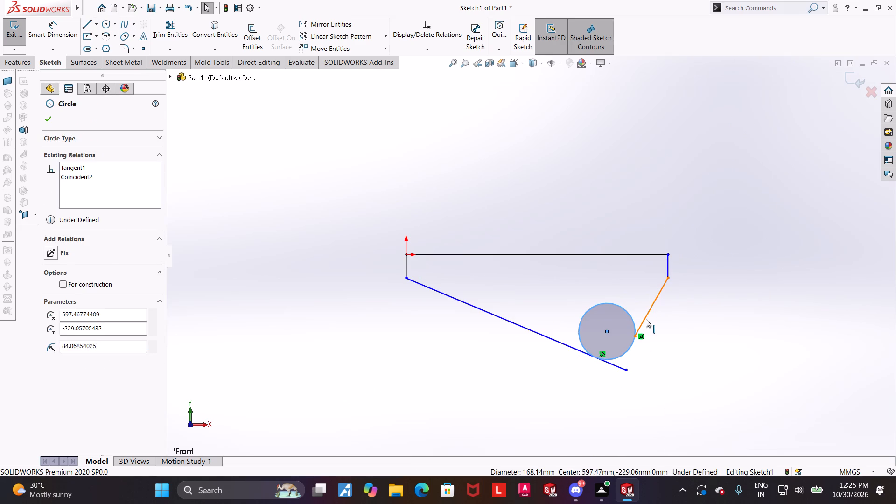
pyautogui.keyDown('ctrl'); pyautogui.click(646, 319); pyautogui.keyUp('ctrl')
pyautogui.click(51, 280)
pyautogui.click(589, 386)
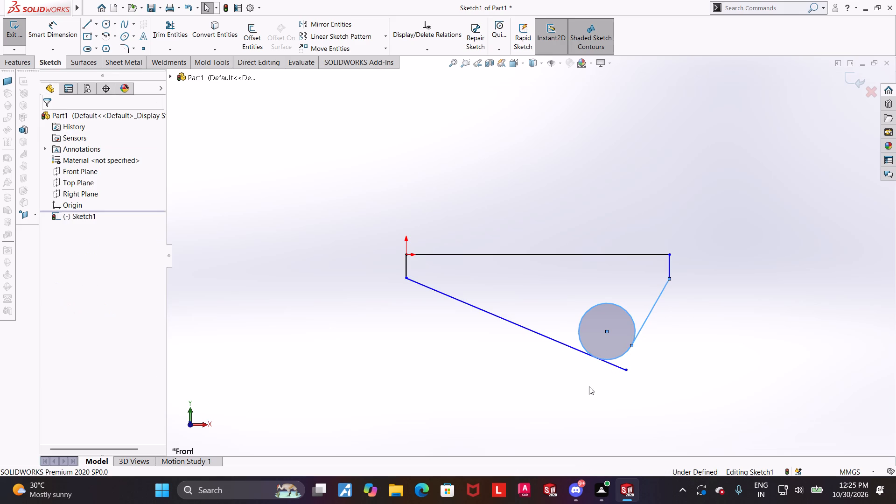
# Make the free lower end of the long sloping line coincident with the circle.
pyautogui.click(625, 371)
pyautogui.keyDown('ctrl'); pyautogui.click(612, 361); pyautogui.keyUp('ctrl')
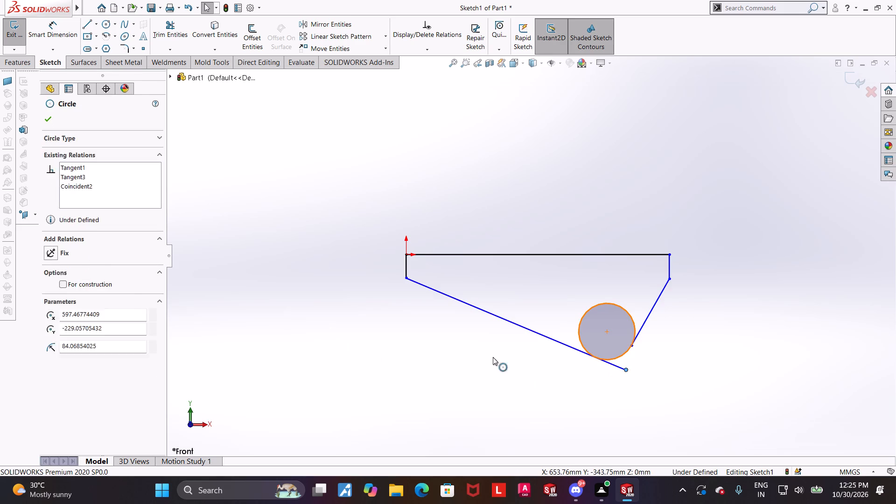
pyautogui.click(53, 301)
pyautogui.click(277, 343)
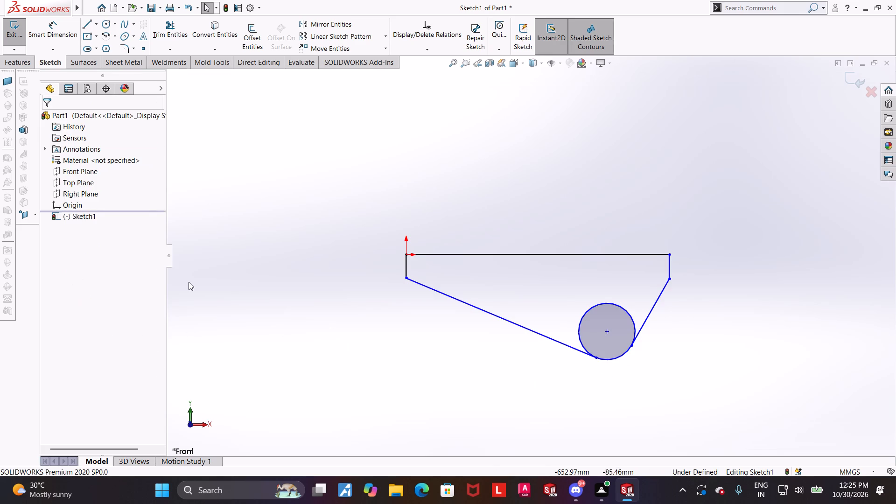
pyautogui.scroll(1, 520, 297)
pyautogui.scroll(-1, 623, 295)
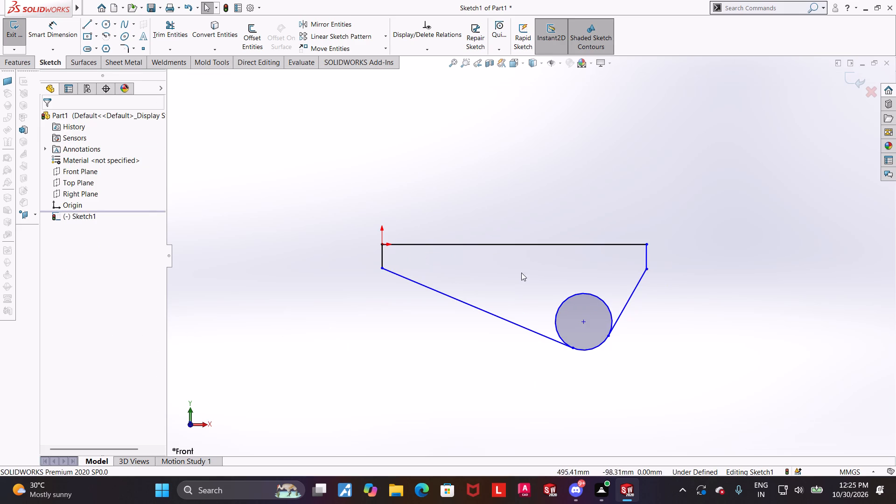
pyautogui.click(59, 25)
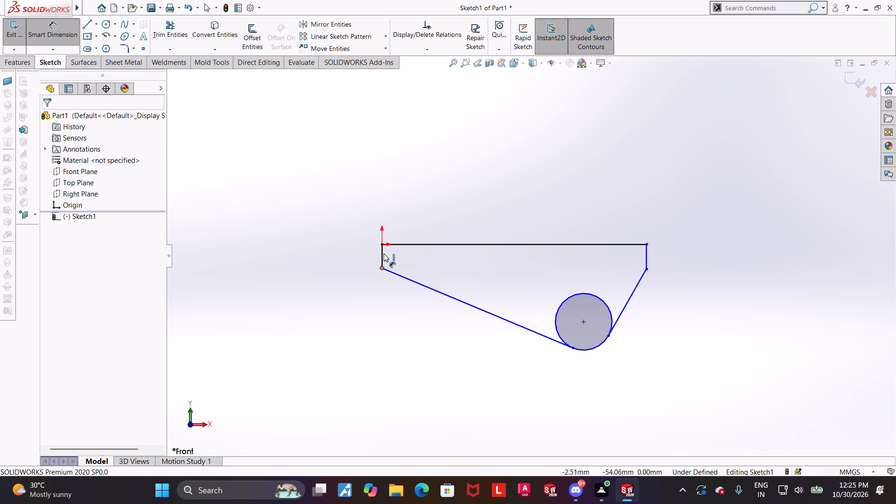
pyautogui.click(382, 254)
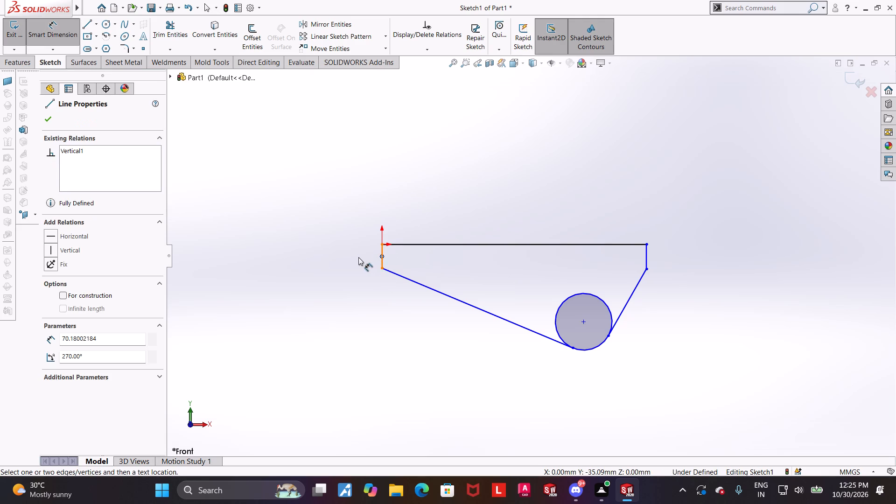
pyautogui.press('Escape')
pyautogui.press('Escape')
# Dimension the left vertical line's length as 12 mm, placing the dimension outside the profile.
pyautogui.click(50, 35)
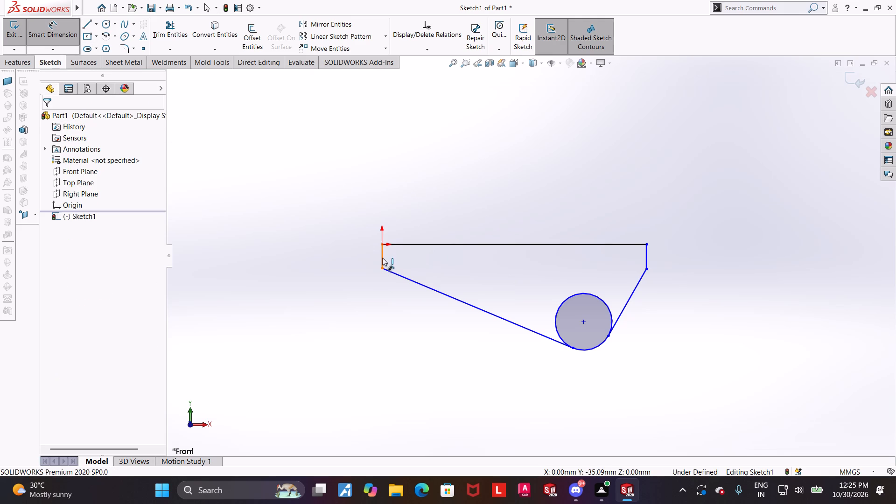
pyautogui.click(360, 259)
pyautogui.click(384, 262)
pyautogui.click(314, 259)
pyautogui.write('12')
pyautogui.press('Return')
pyautogui.press('Escape')
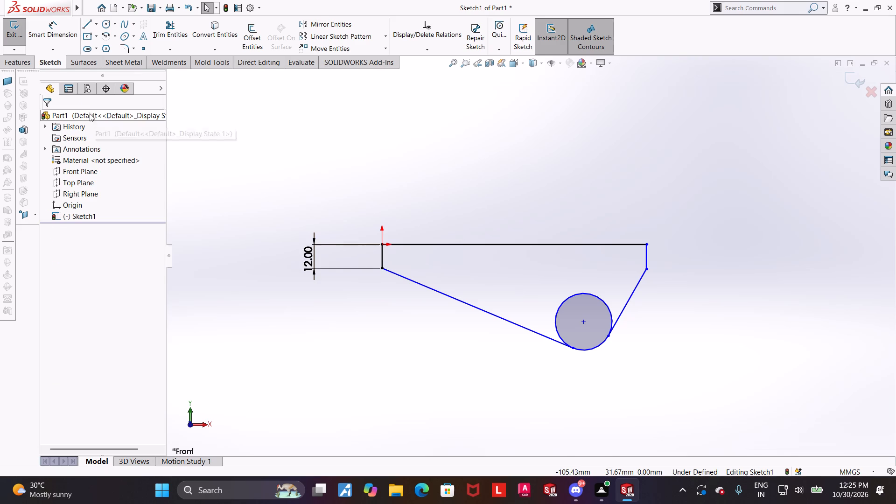
# Dimension the vertical distance from the circle's centre to the top horizontal line as 45 mm.
pyautogui.click(46, 24)
pyautogui.click(585, 323)
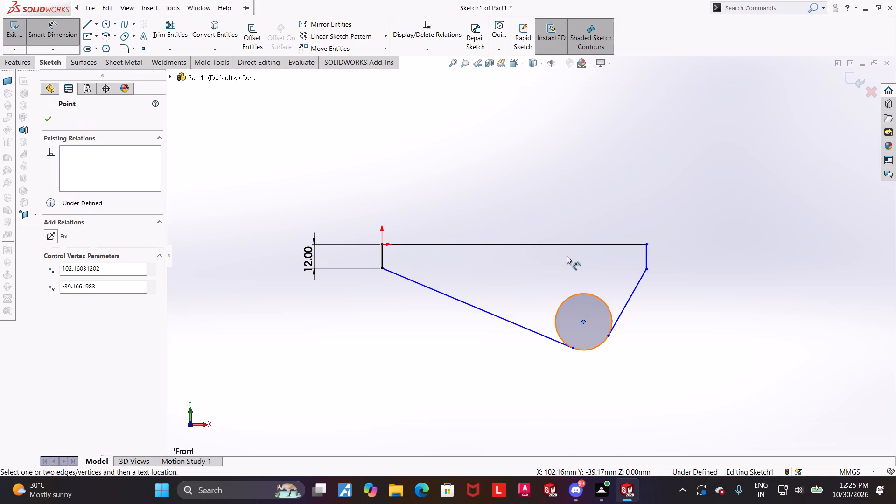
pyautogui.click(564, 245)
pyautogui.click(511, 274)
pyautogui.write('45')
pyautogui.press('Return')
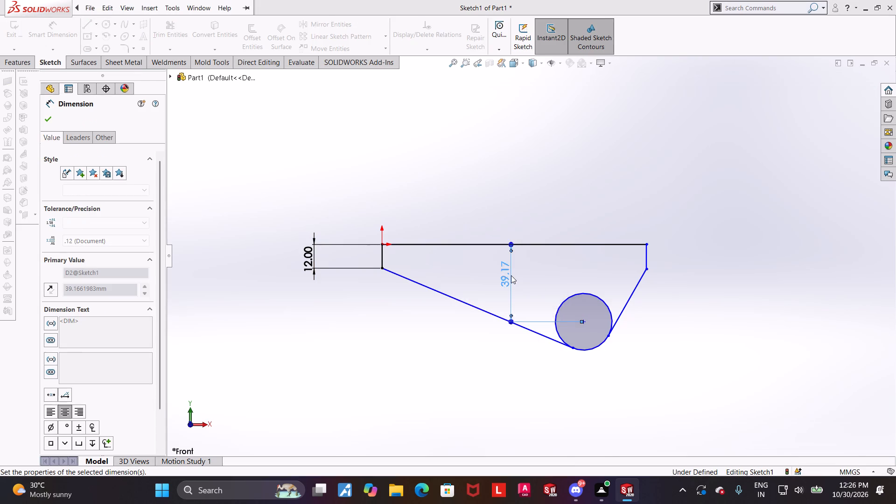
pyautogui.press('Escape')
# Set the vertical distance between the circle's centre and the top line to 42 mm.
pyautogui.doubleClick(511, 280)
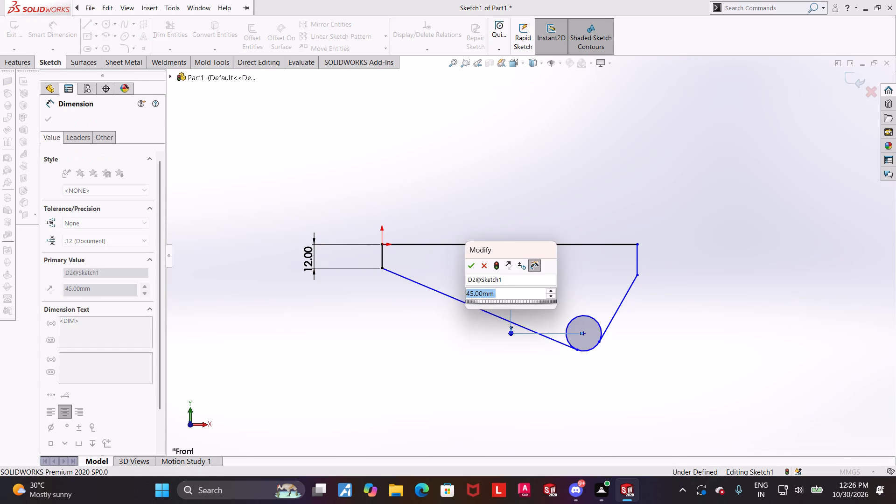
pyautogui.write('42')
pyautogui.press('Return')
pyautogui.press('Escape')
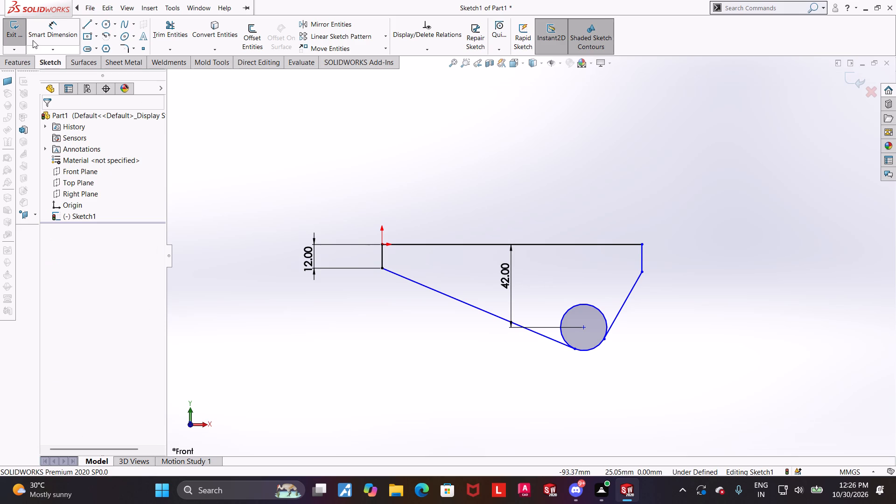
# Dimension the right vertical line's length as 12 mm, placing the dimension outside the profile.
pyautogui.click(37, 33)
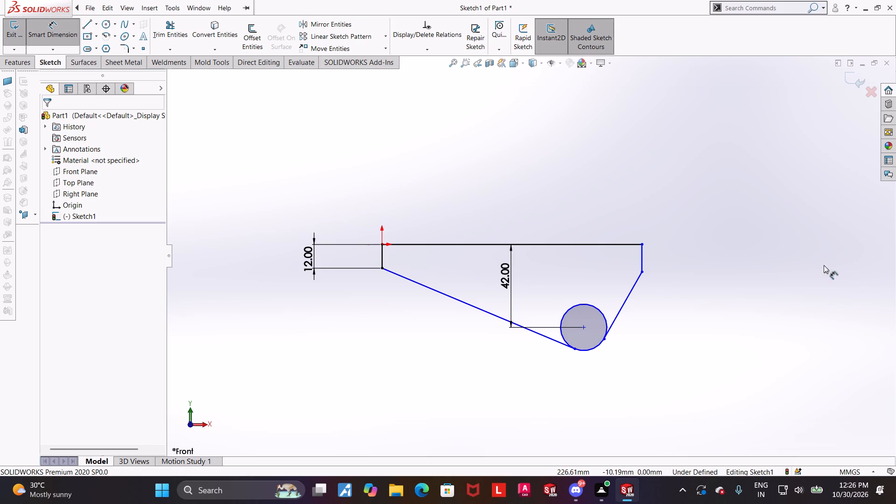
pyautogui.click(644, 251)
pyautogui.click(690, 250)
pyautogui.write('12')
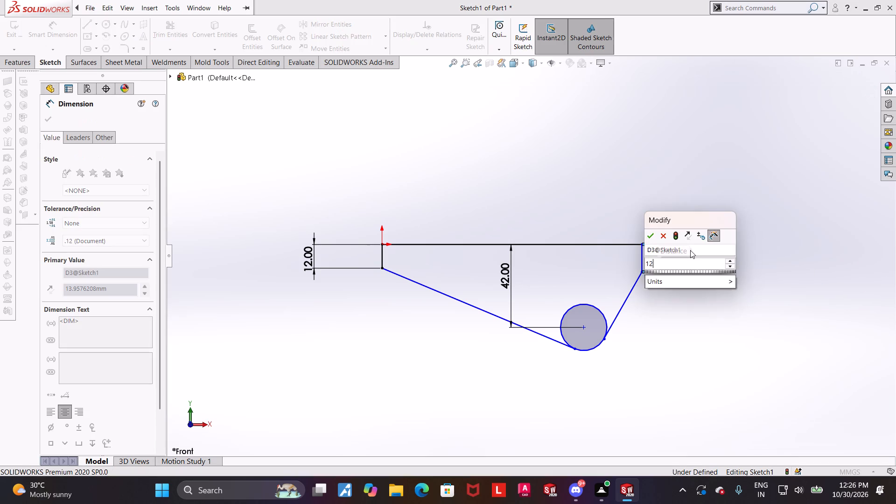
pyautogui.press('Delete')
pyautogui.press('Return')
pyautogui.press('Return')
pyautogui.press('Escape')
pyautogui.click(707, 443)
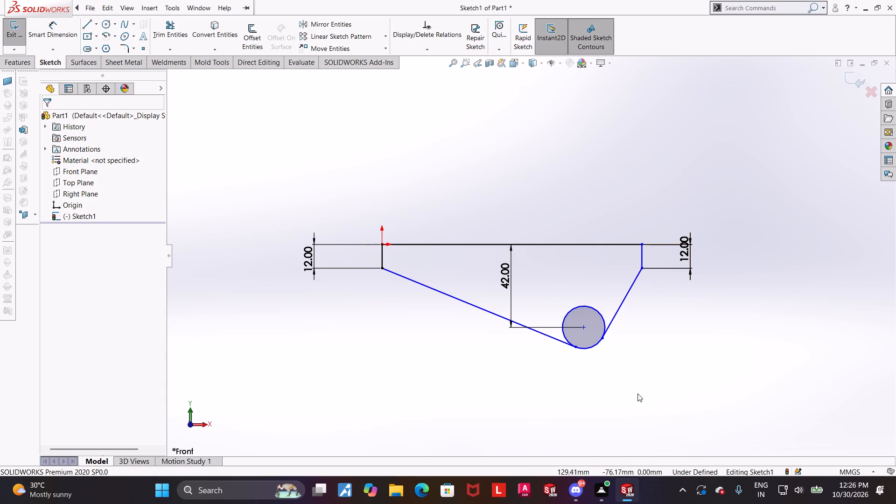
# Trim away the circle's upper arc inside the profile, keeping the lower arc between the two sloping lines.
pyautogui.scroll(-1, 630, 380)
pyautogui.click(166, 20)
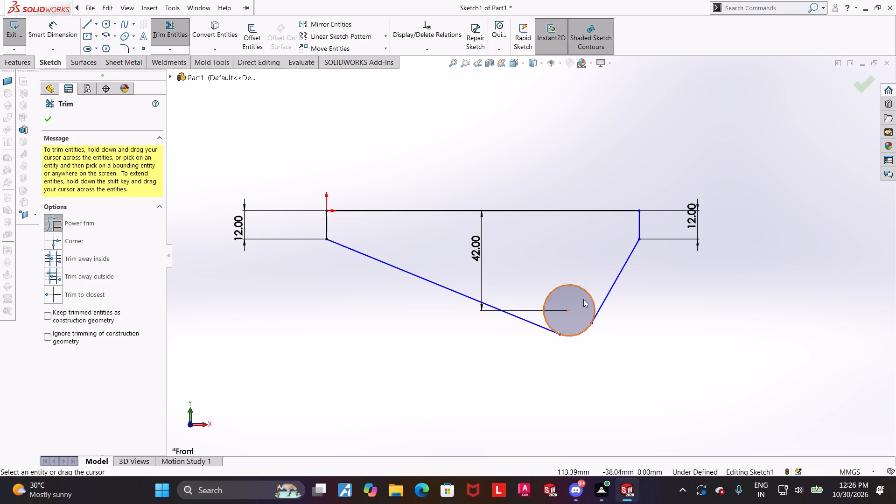
pyautogui.moveTo(581, 299); pyautogui.dragTo(567, 234)
pyautogui.press('Escape')
# Dimension the horizontal distance between the left and right vertical lines of the profile.
pyautogui.click(38, 30)
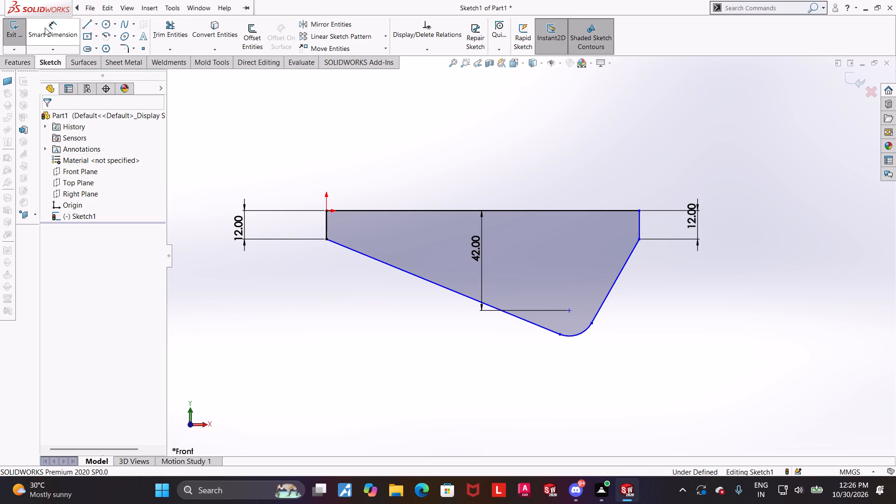
pyautogui.click(45, 28)
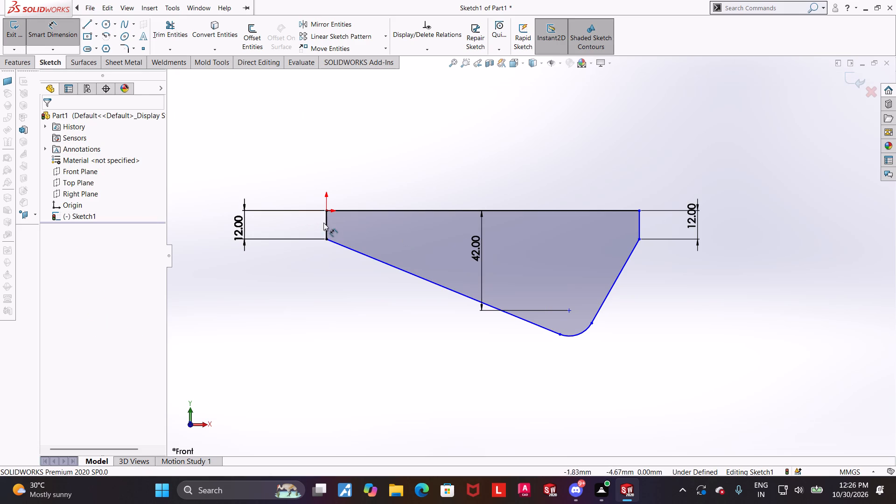
pyautogui.click(324, 223)
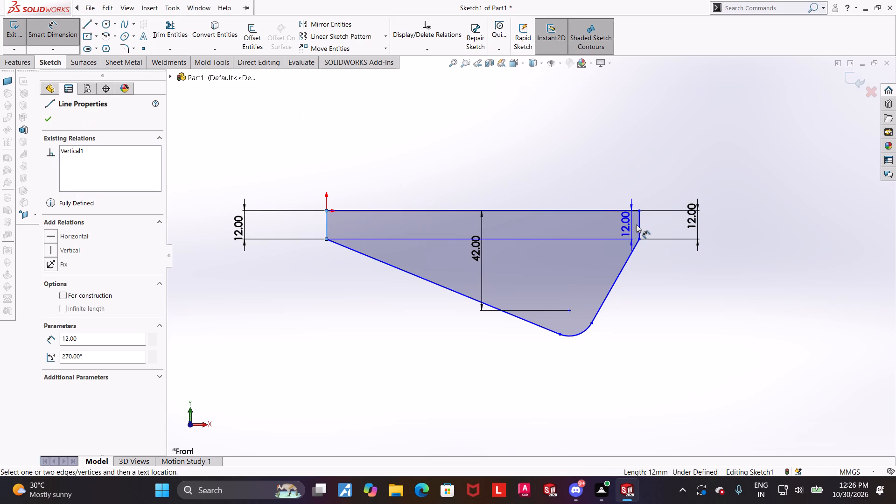
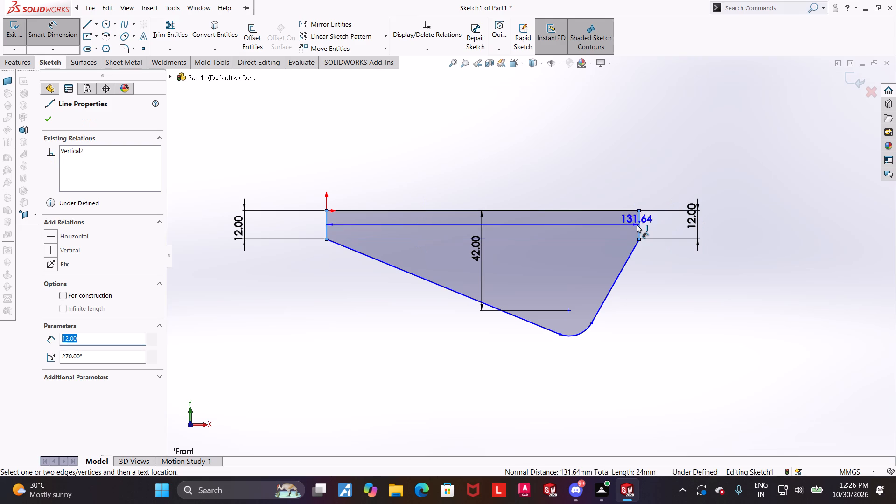
# Set the horizontal distance between the left and right vertical lines to 115 mm, placing the dimension above the profile.
pyautogui.click(578, 160)
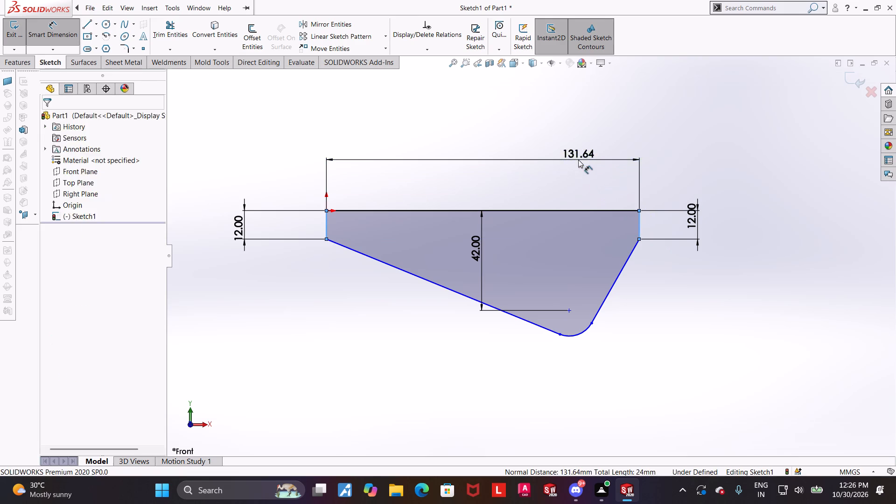
pyautogui.write('50+66')
pyautogui.hotkey('shift', '+')
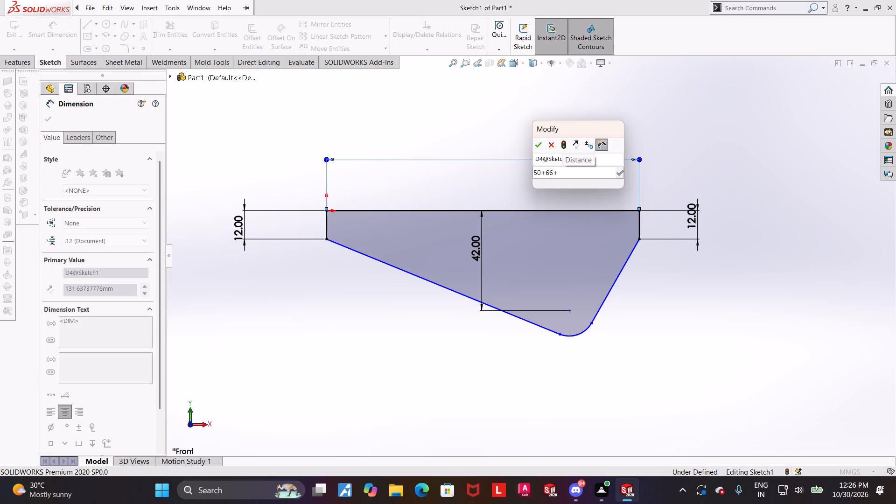
pyautogui.press('BackSpace')
pyautogui.press('BackSpace')
pyautogui.press('BackSpace')
pyautogui.press('BackSpace')
pyautogui.press('BackSpace')
pyautogui.press('BackSpace')
pyautogui.write('11')
pyautogui.press('5')
pyautogui.press('Return')
pyautogui.press('Escape')
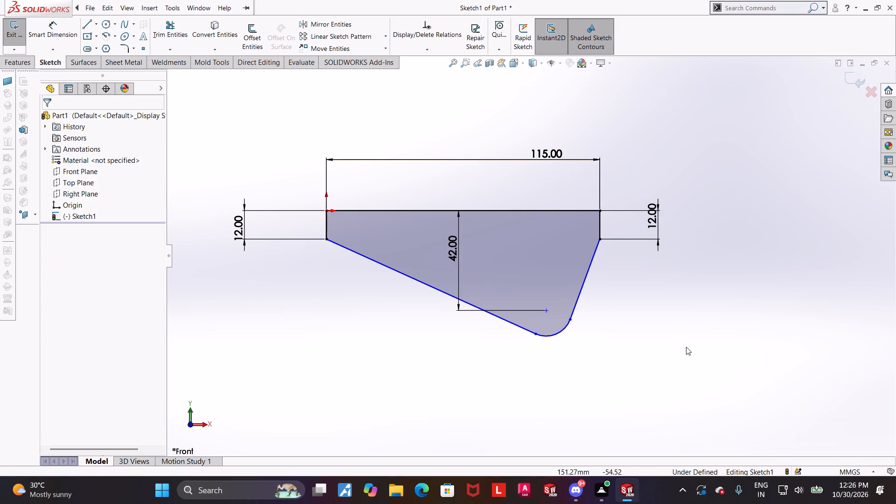
pyautogui.click(686, 349)
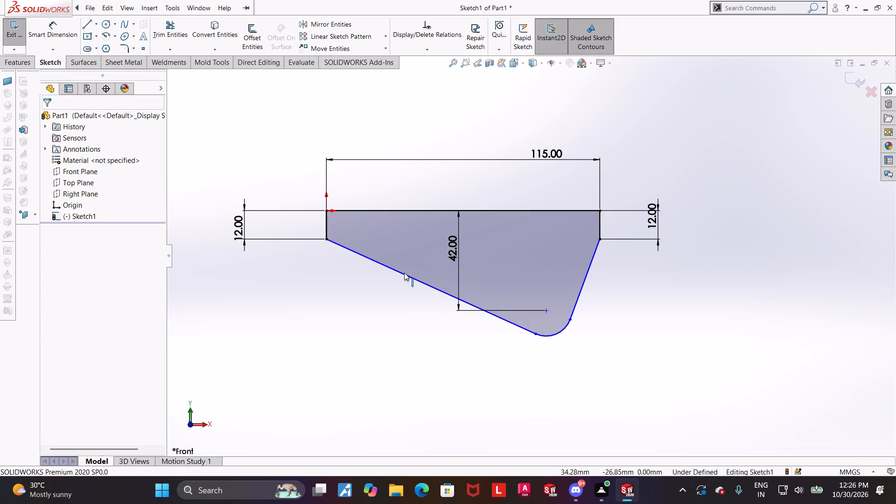
# Dimension the lower arc's radius as 28 mm, placing the dimension outside the profile.
pyautogui.click(66, 33)
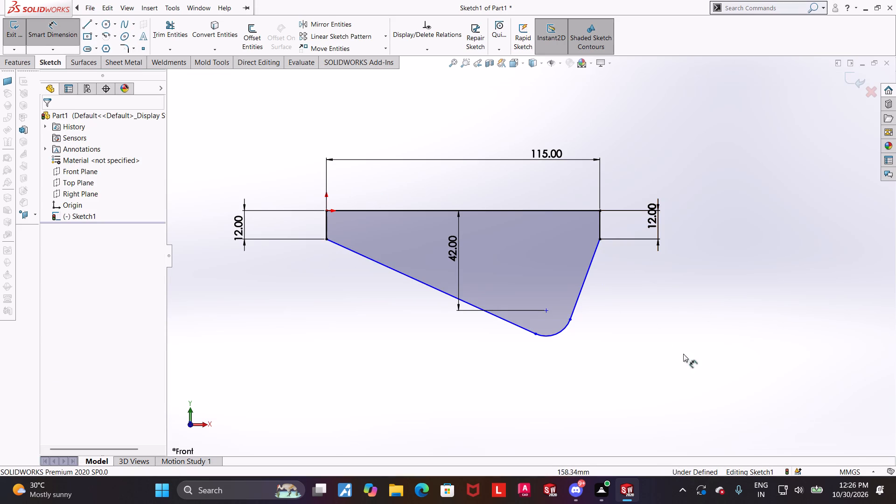
pyautogui.click(556, 332)
pyautogui.click(581, 350)
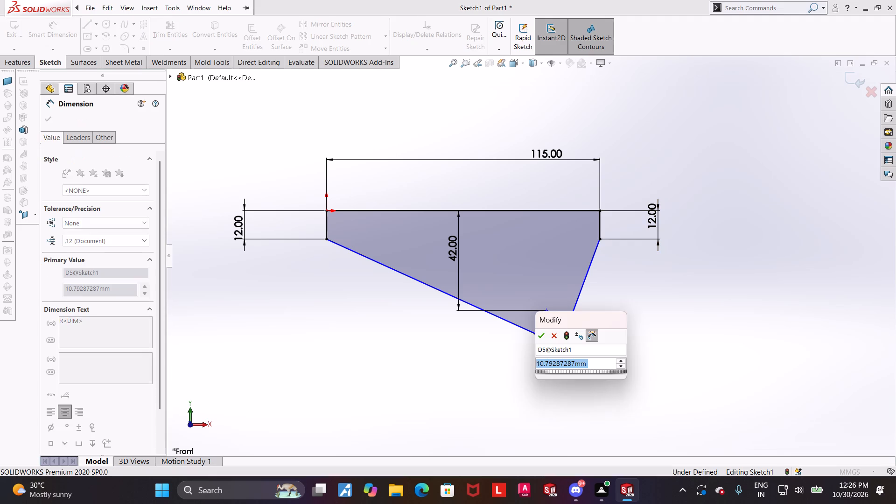
pyautogui.press('2')
pyautogui.press('8')
pyautogui.press('Return')
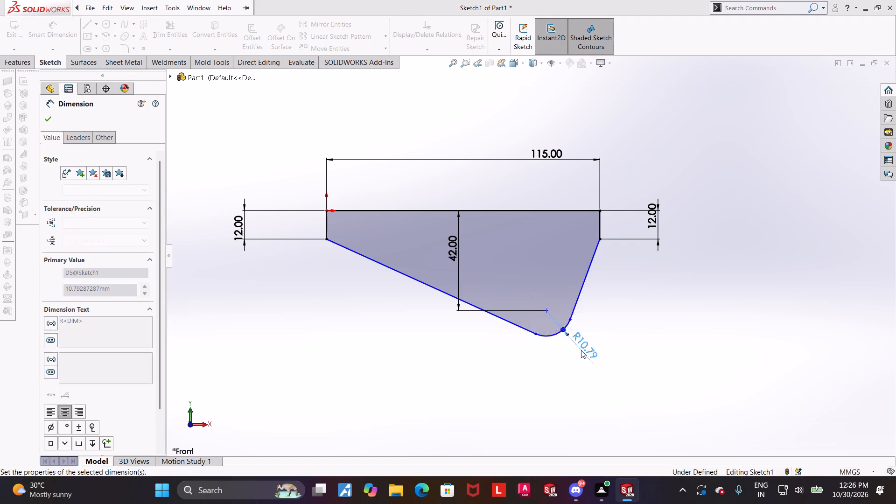
pyautogui.click(738, 304)
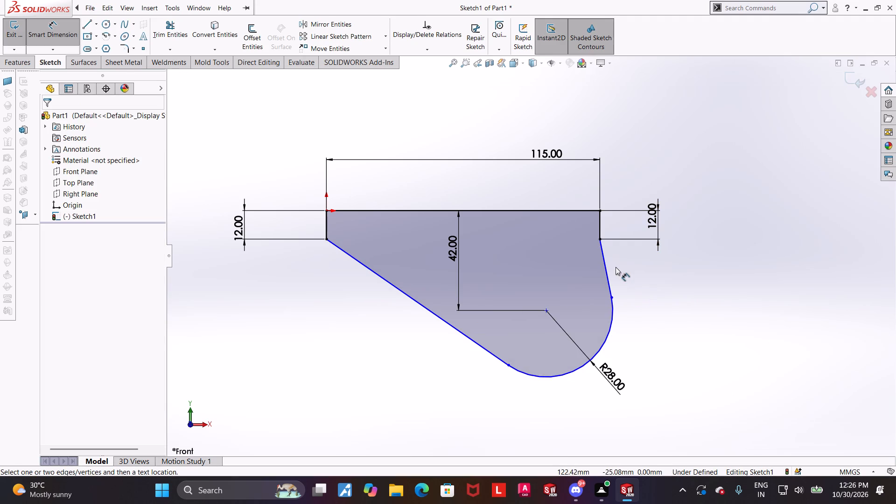
pyautogui.click(725, 325)
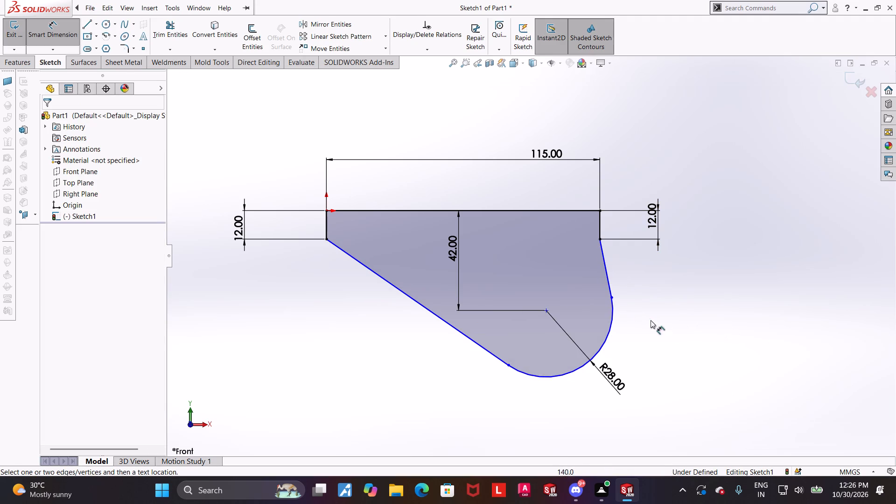
# Shift the lower arc's centre towards the left vertical line, to about 75 mm horizontally from the origin.
pyautogui.moveTo(609, 296); pyautogui.dragTo(553, 293)
pyautogui.press('Escape')
pyautogui.press('Escape')
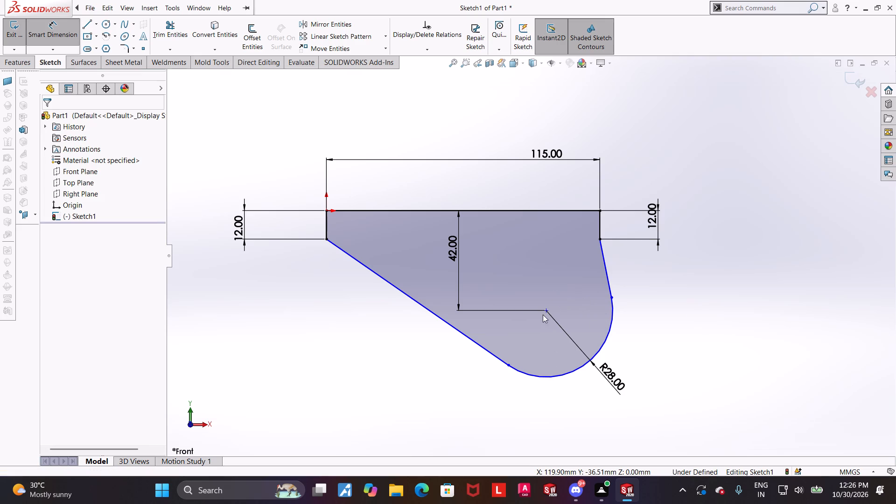
pyautogui.moveTo(546, 311); pyautogui.dragTo(502, 271)
pyautogui.click(725, 359)
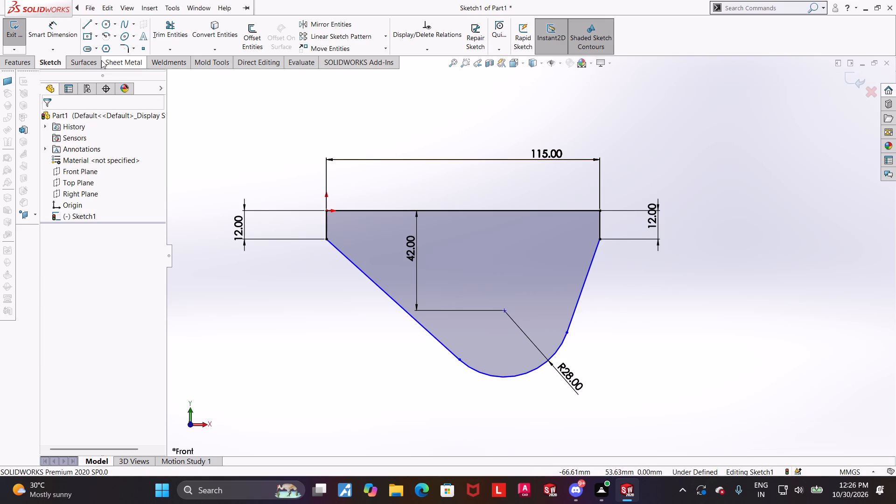
# Dimension the horizontal distance between the lower arc's centre and the right vertical line.
pyautogui.click(45, 27)
pyautogui.click(503, 308)
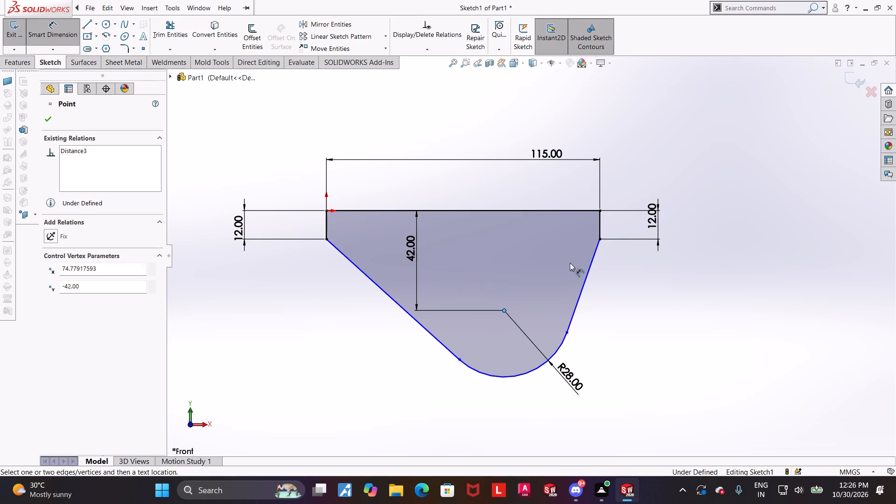
pyautogui.click(602, 227)
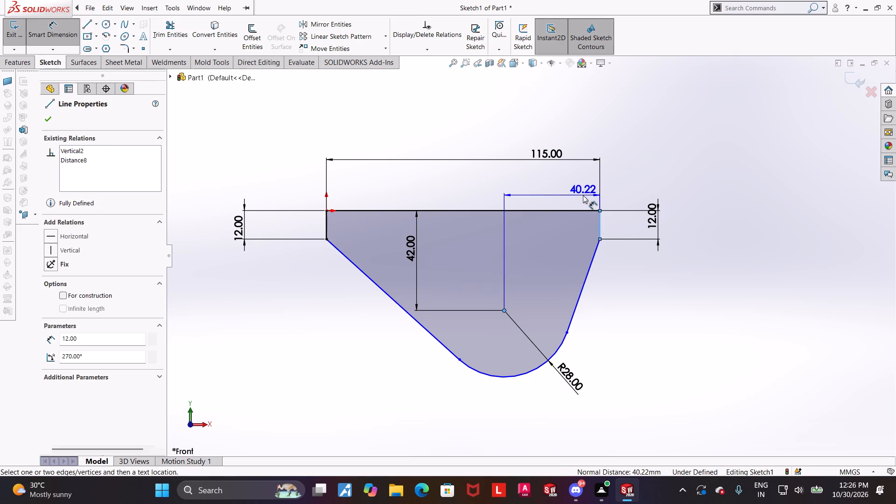
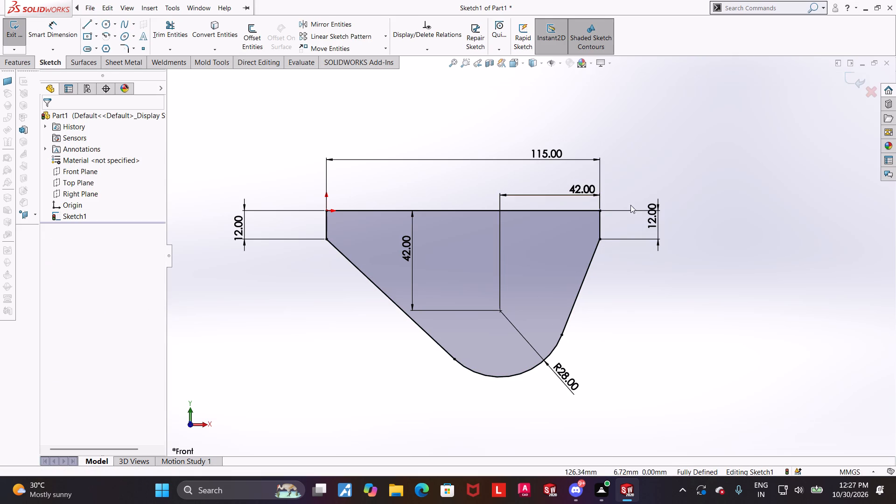
# Increase the profile's overall width to 165 mm by entering 115+50, and exit the sketch.
pyautogui.click(687, 259)
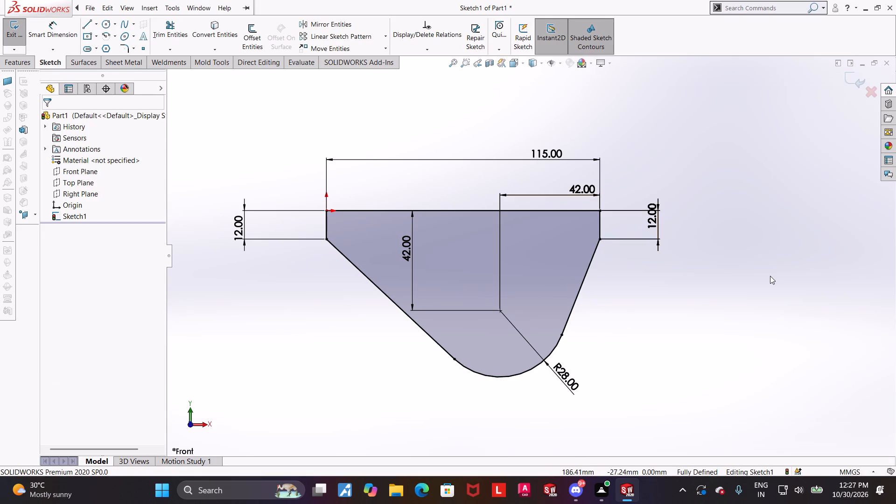
pyautogui.click(665, 359)
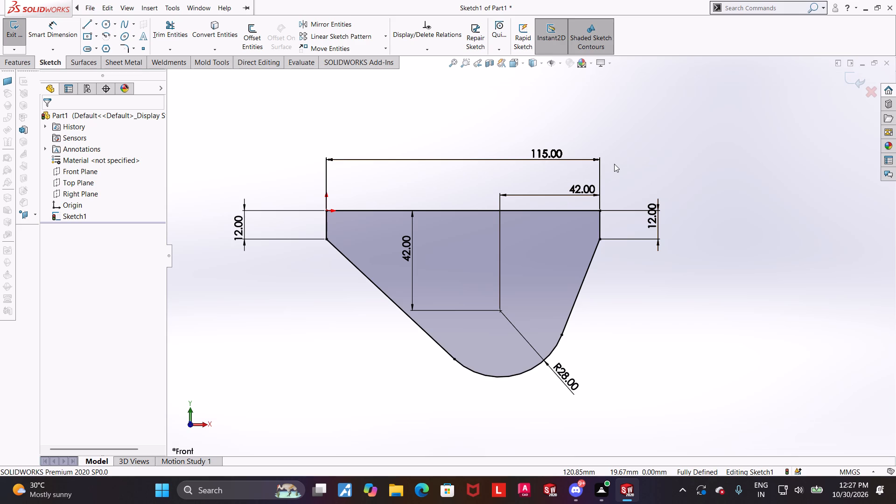
pyautogui.doubleClick(548, 160)
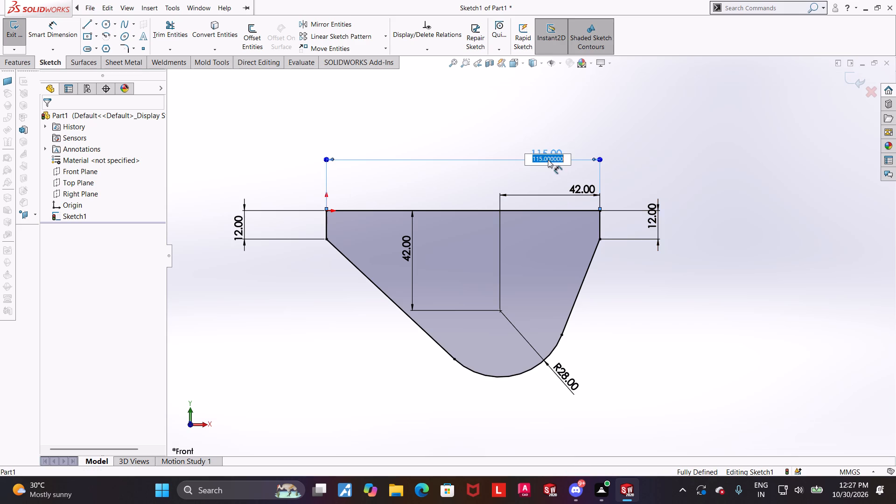
pyautogui.moveTo(567, 161); pyautogui.dragTo(384, 148)
pyautogui.write('11')
pyautogui.press('5')
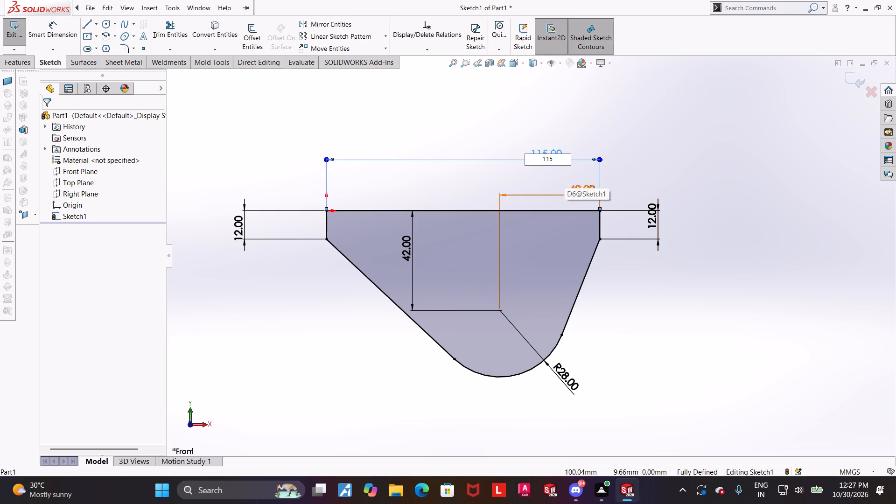
pyautogui.hotkey('shift', '+')
pyautogui.write('50')
pyautogui.press('Return')
pyautogui.click(850, 80)
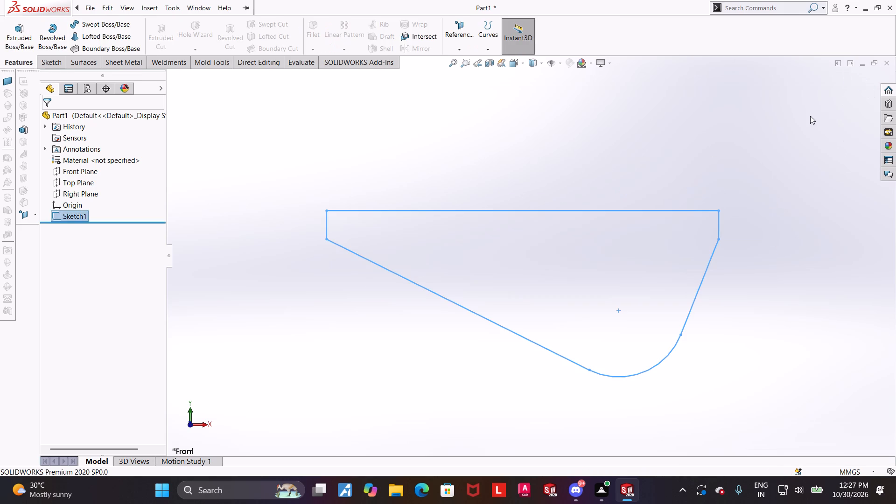
pyautogui.click(801, 125)
pyautogui.scroll(-1, 772, 301)
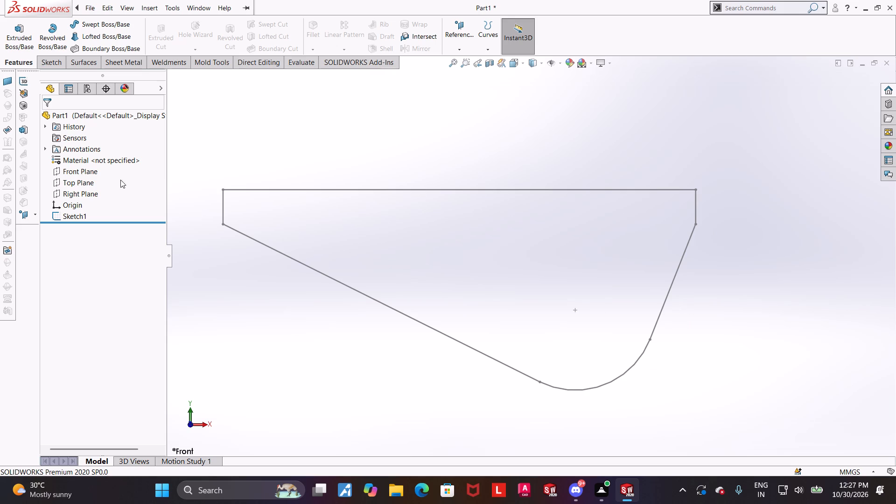
# Reopen the profile sketch and draw a circle of about 10 mm radius centred on the lower arc's centre point.
pyautogui.click(63, 216)
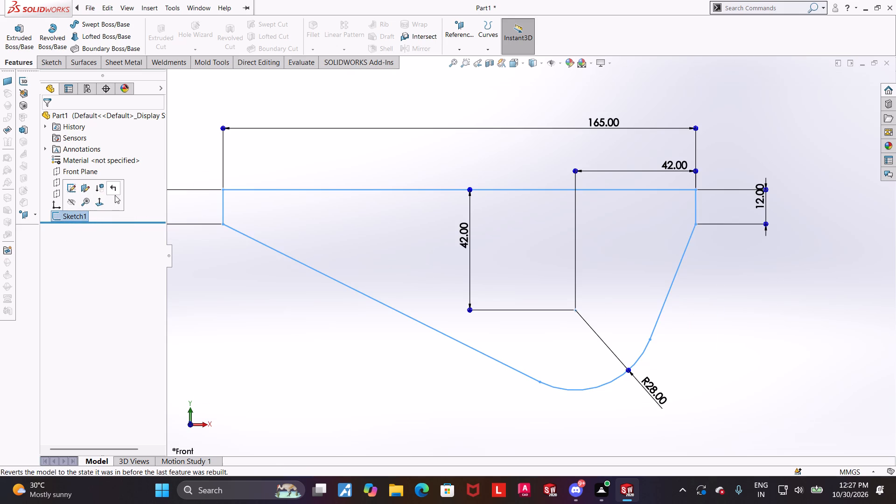
pyautogui.click(71, 185)
pyautogui.click(109, 24)
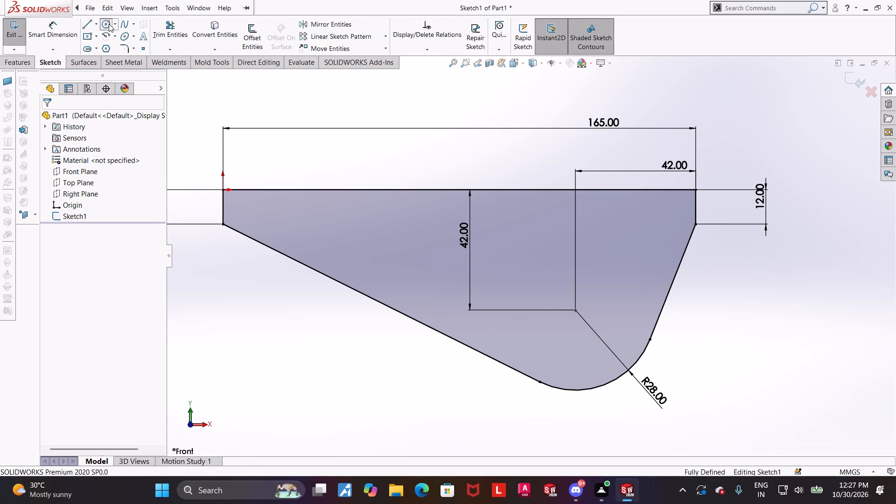
pyautogui.click(575, 308)
pyautogui.click(602, 300)
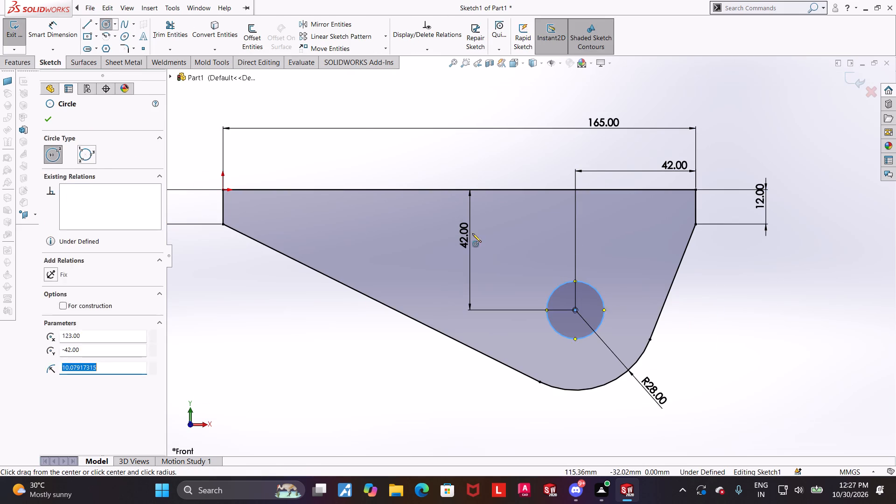
pyautogui.press('Escape')
# Dimension the circle's diameter as 34 mm, placing the dimension beside the circle, and exit the sketch.
pyautogui.click(57, 19)
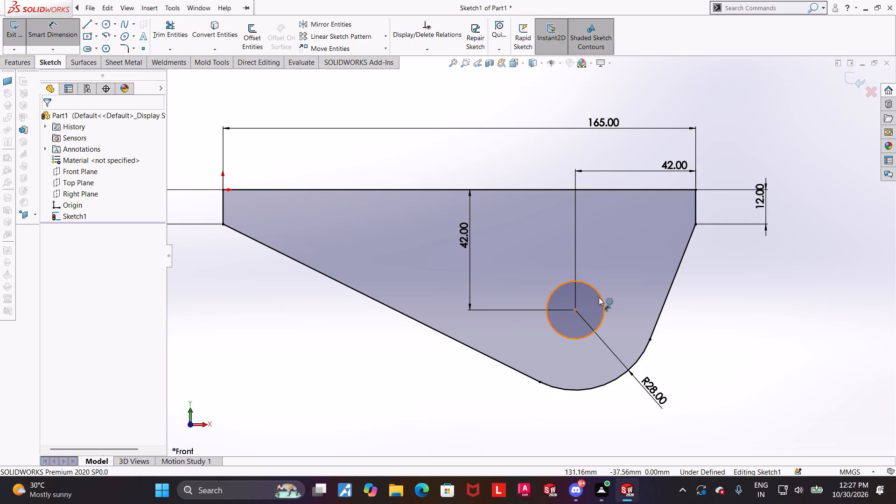
pyautogui.click(599, 297)
pyautogui.click(646, 299)
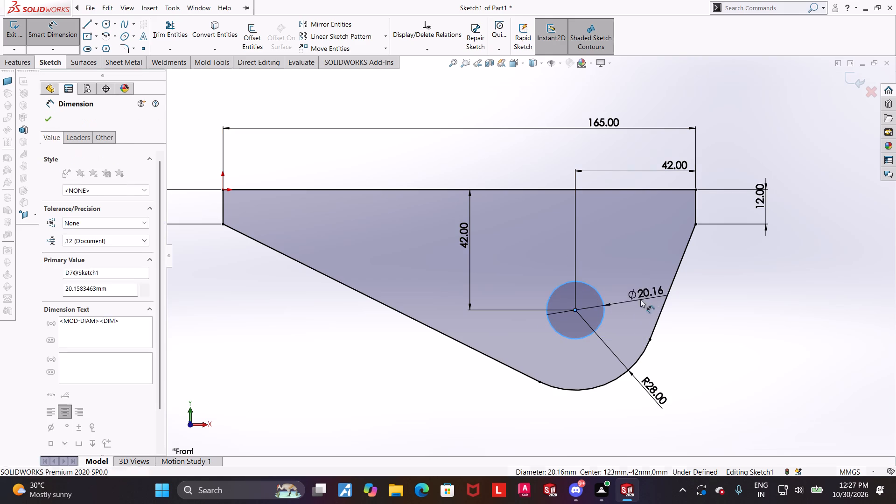
pyautogui.write('34')
pyautogui.press('Return')
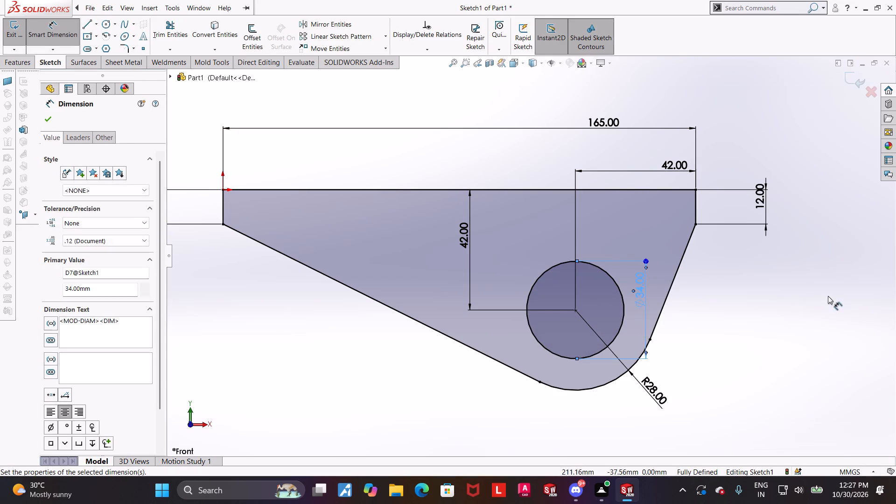
pyautogui.click(775, 303)
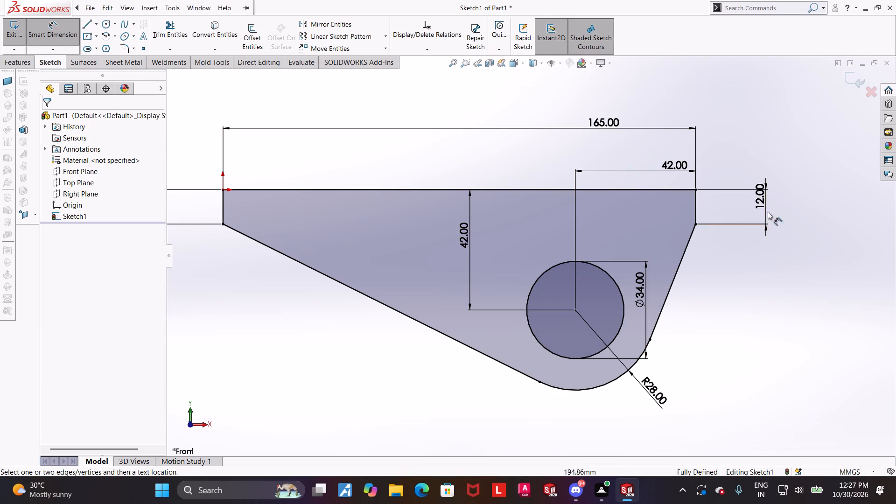
pyautogui.click(848, 78)
pyautogui.scroll(2, 623, 220)
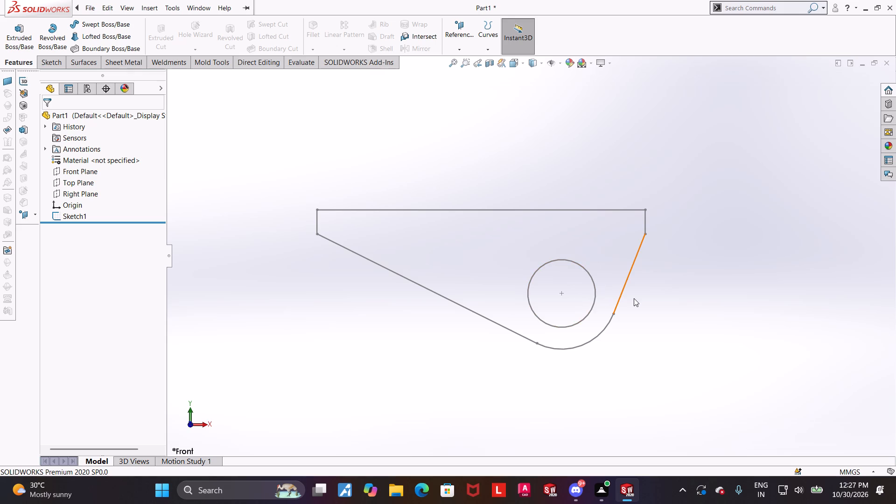
pyautogui.scroll(1, 634, 298)
pyautogui.click(673, 289)
pyautogui.scroll(-1, 599, 249)
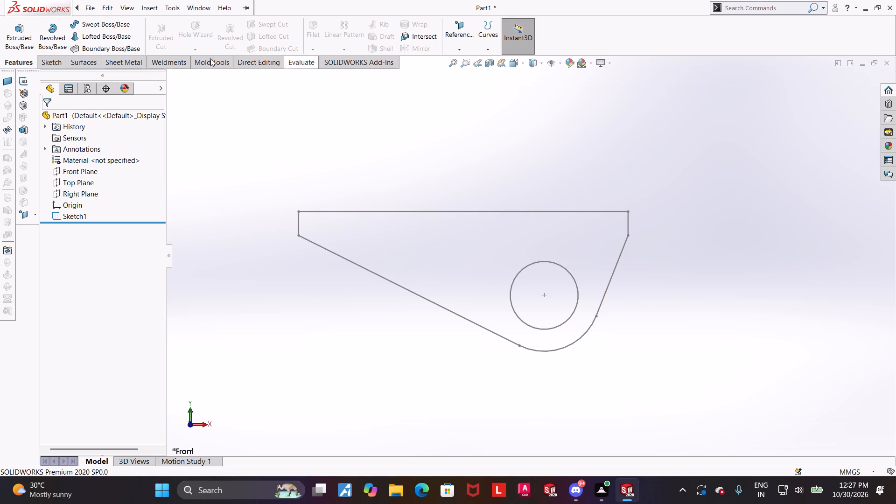
# Extrude the profile sketch as a boss with a Mid Plane end condition and a depth of 66 mm.
pyautogui.click(16, 36)
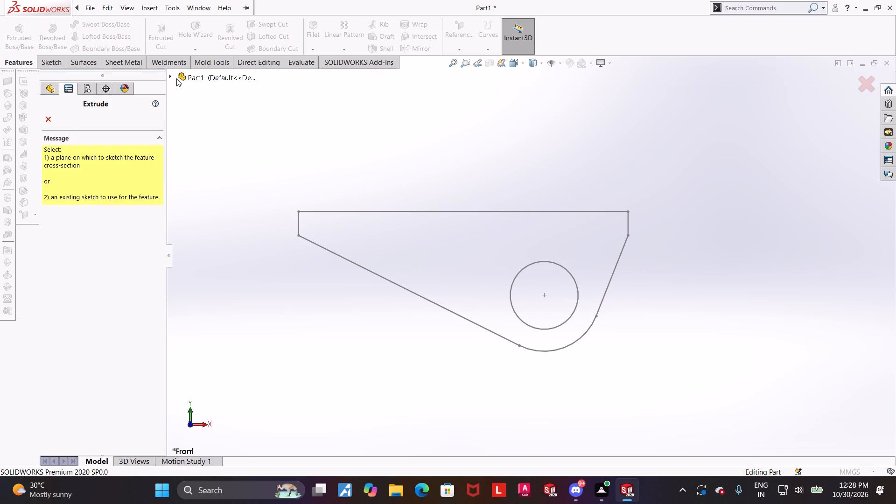
pyautogui.click(173, 78)
pyautogui.click(209, 174)
pyautogui.moveTo(543, 230); pyautogui.dragTo(523, 232, button='middle')
pyautogui.scroll(2, 702, 279)
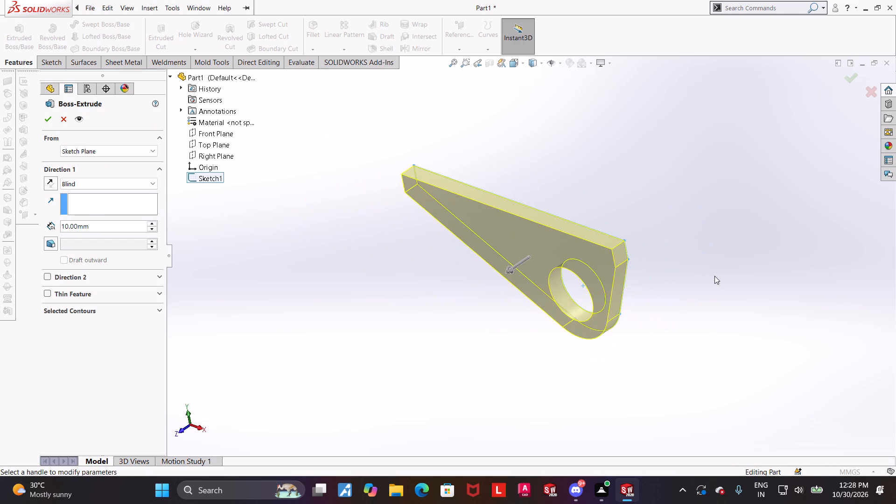
pyautogui.scroll(-1, 690, 271)
pyautogui.click(73, 179)
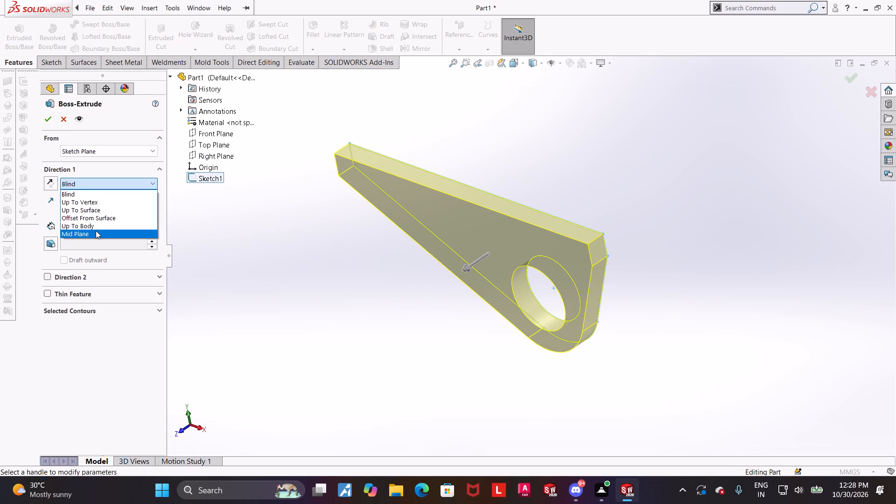
pyautogui.click(96, 231)
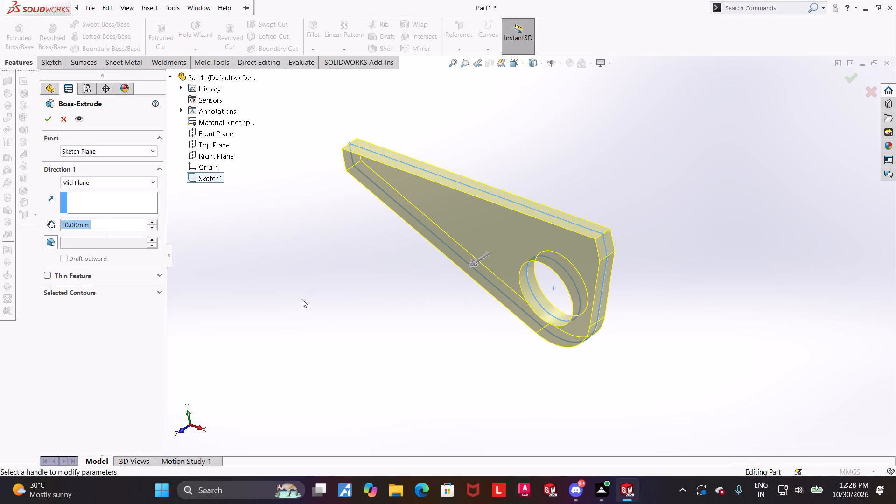
pyautogui.write('66')
pyautogui.press('Return')
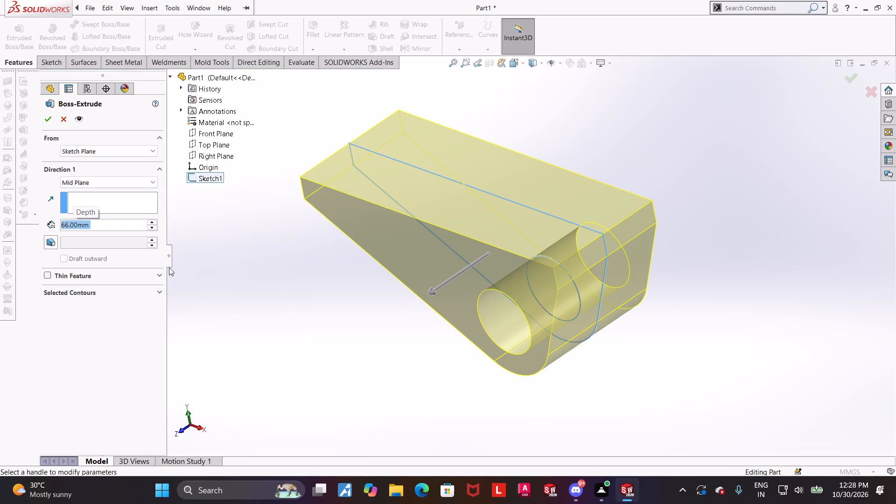
pyautogui.click(44, 115)
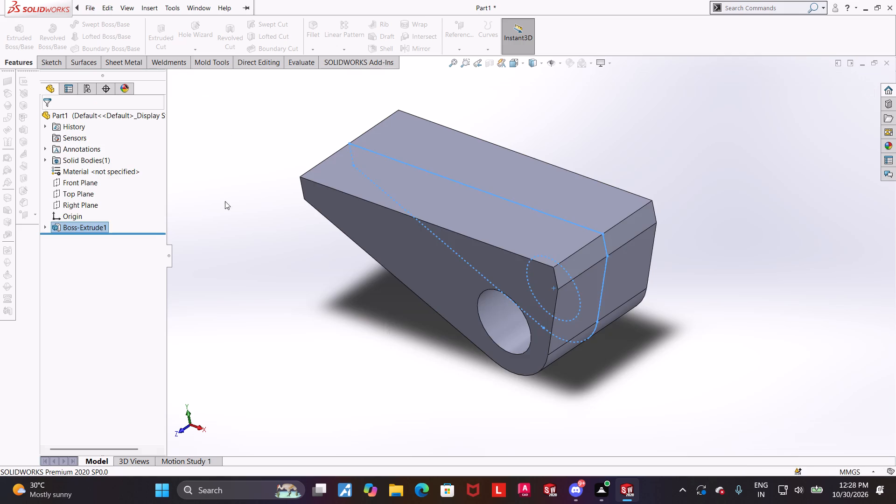
pyautogui.click(388, 326)
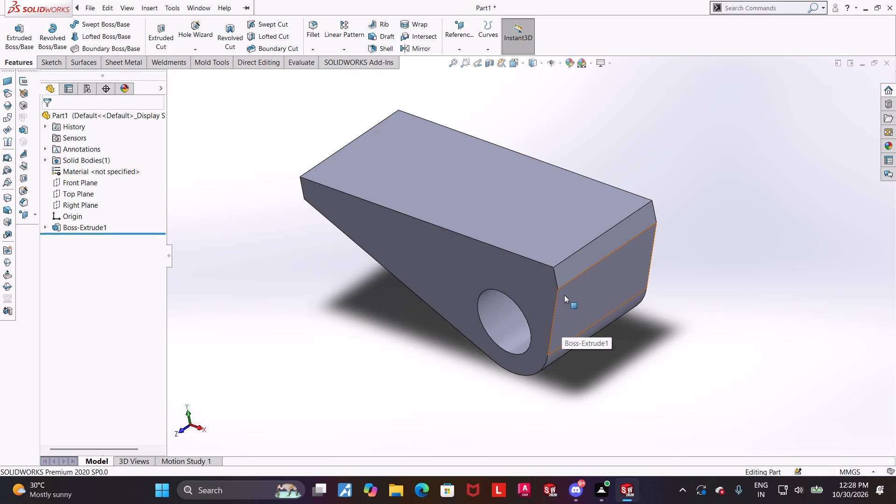
# Start a sketch on the narrow vertical end face above the sloping side nearest the hole, and view it face-on.
pyautogui.moveTo(648, 269); pyautogui.dragTo(656, 261, button='middle')
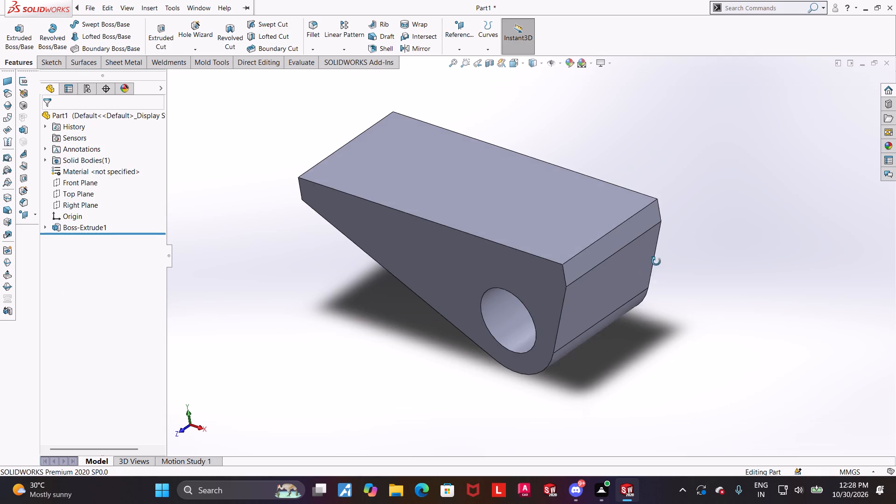
pyautogui.moveTo(656, 261); pyautogui.dragTo(670, 200, button='middle')
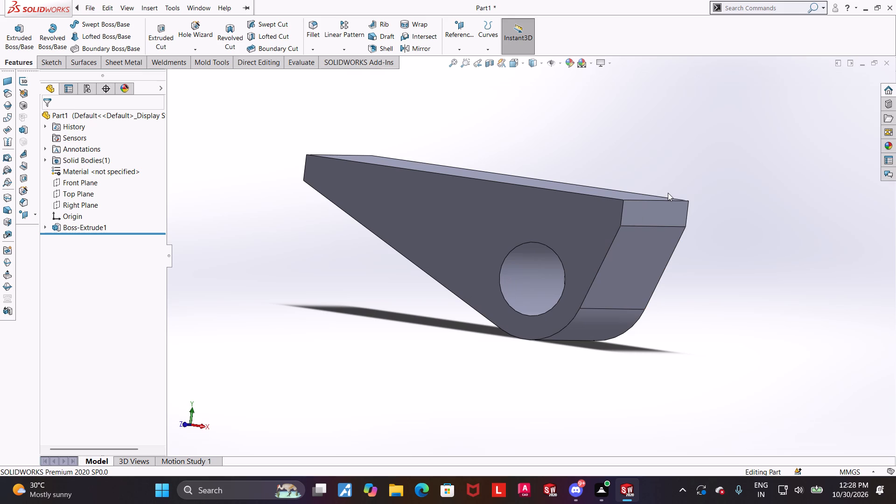
pyautogui.scroll(1, 743, 212)
pyautogui.moveTo(712, 250); pyautogui.dragTo(692, 254, button='middle')
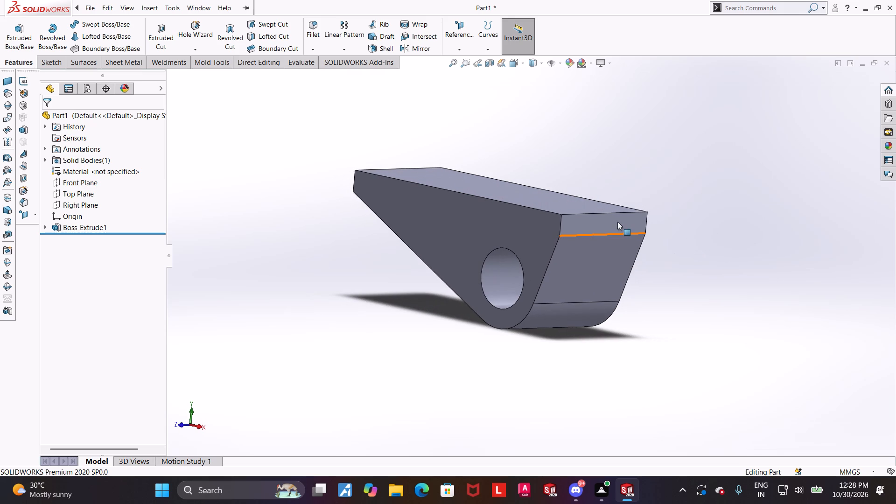
pyautogui.click(617, 223)
pyautogui.click(656, 198)
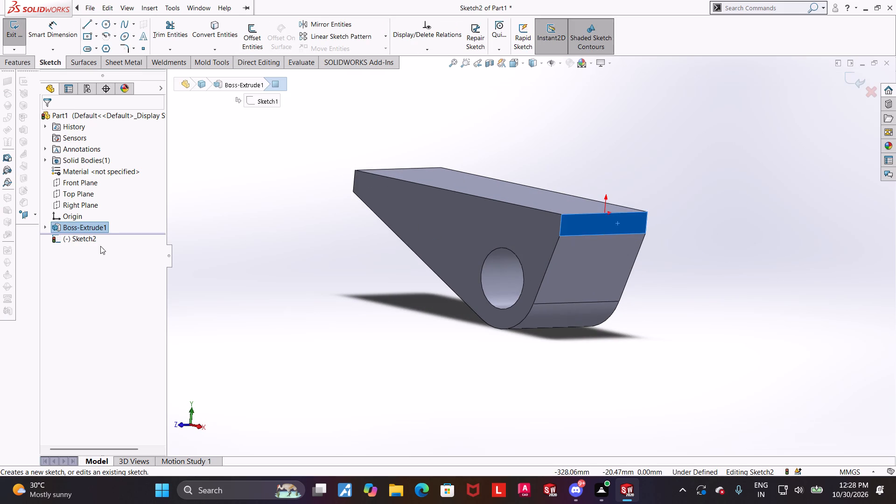
pyautogui.click(78, 238)
pyautogui.click(99, 230)
# Draw a corner rectangle from the narrow face's lower edge down past the bottom of the body.
pyautogui.click(97, 31)
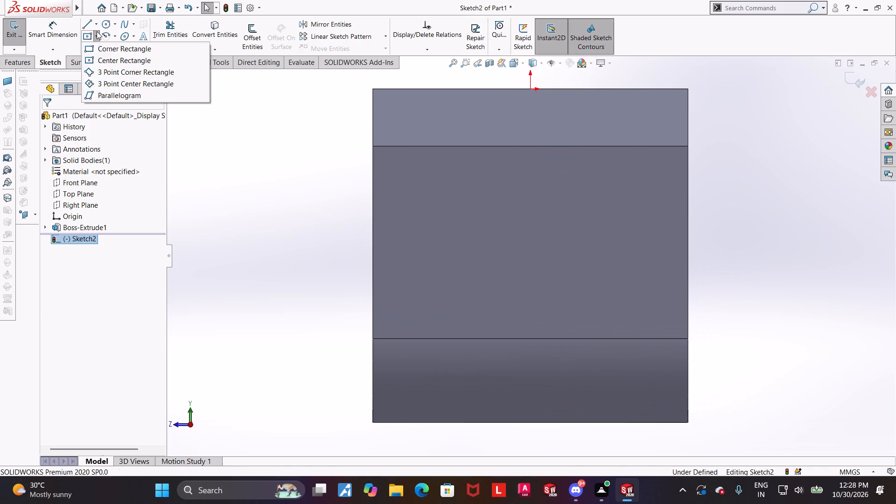
pyautogui.click(95, 48)
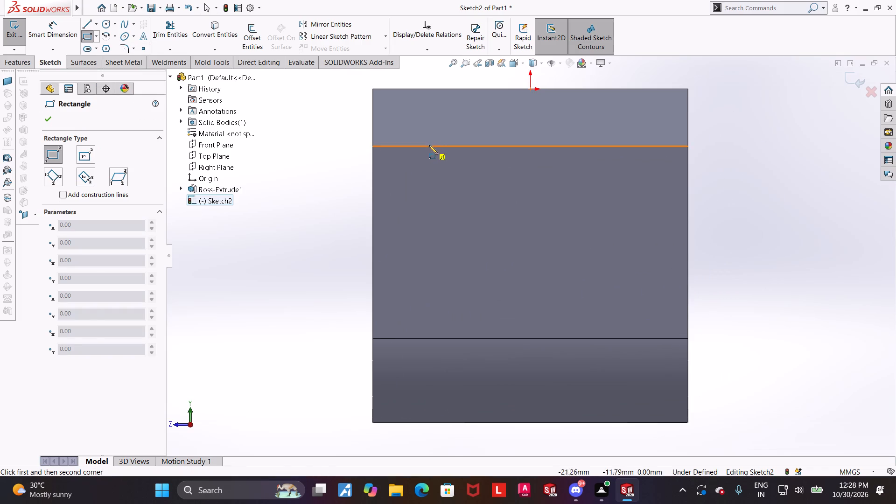
pyautogui.click(429, 145)
pyautogui.scroll(4, 459, 158)
pyautogui.click(579, 368)
pyautogui.press('Escape')
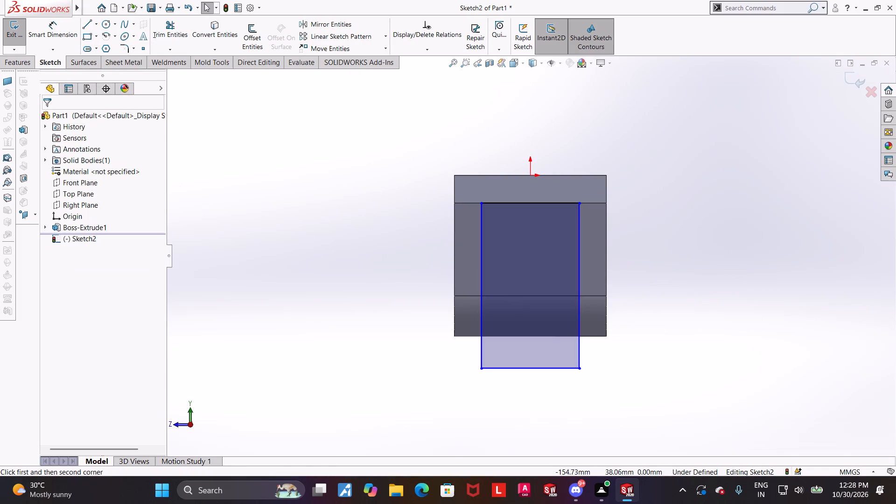
# Set the distance between the body's left edge and the rectangle's left side to 12 mm.
pyautogui.click(61, 36)
pyautogui.click(454, 238)
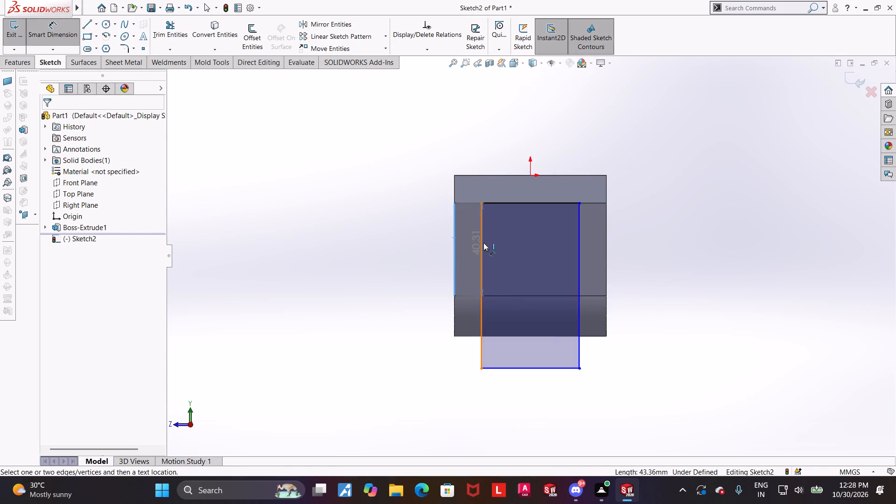
pyautogui.click(481, 243)
pyautogui.click(428, 242)
pyautogui.write('12')
pyautogui.press('Return')
pyautogui.press('Escape')
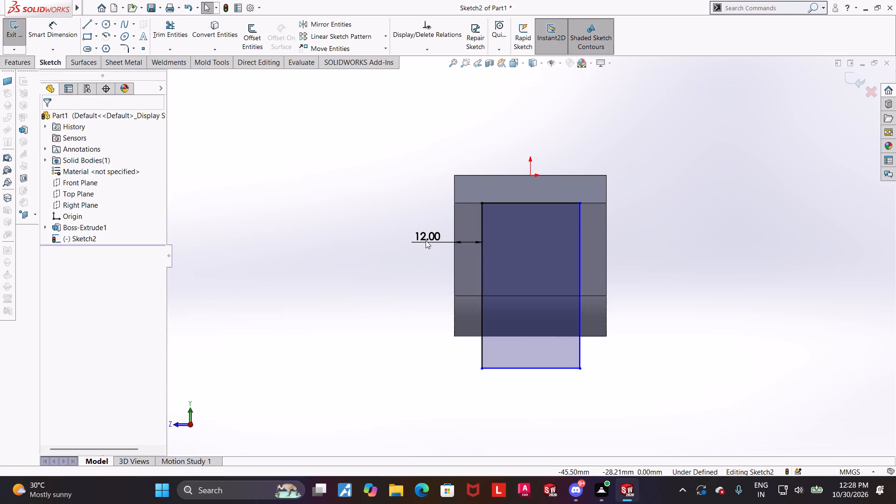
# Set the distance between the rectangle's right side and the body's right edge to 12 mm.
pyautogui.click(51, 19)
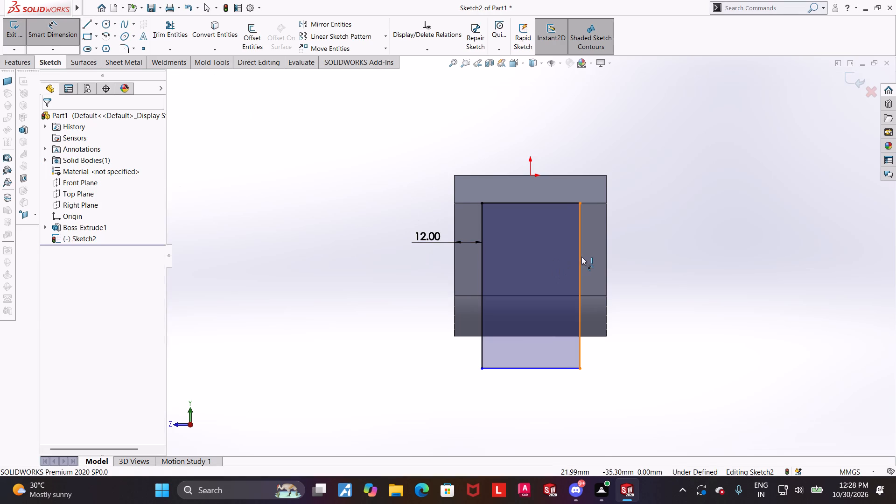
pyautogui.click(581, 257)
pyautogui.click(608, 259)
pyautogui.click(664, 244)
pyautogui.write('12')
pyautogui.press('Return')
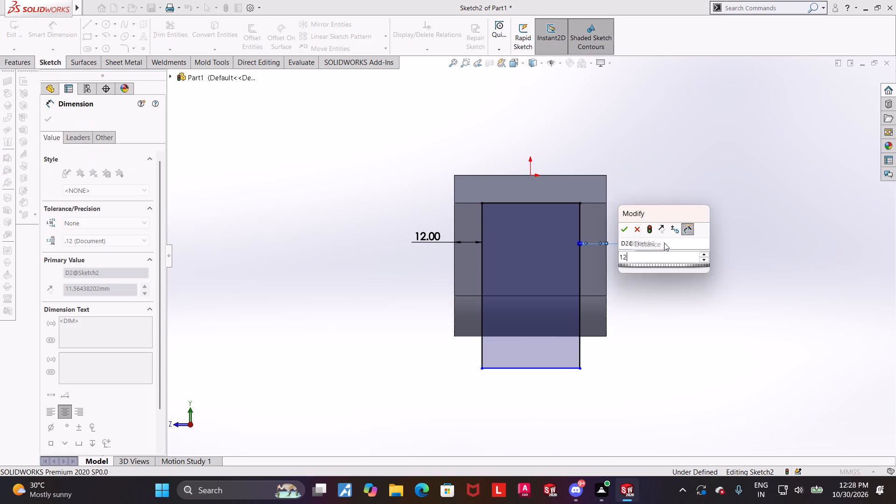
# Make the rectangle's bottom line collinear with the body's lower silhouette edge.
pyautogui.press('Escape')
pyautogui.click(656, 387)
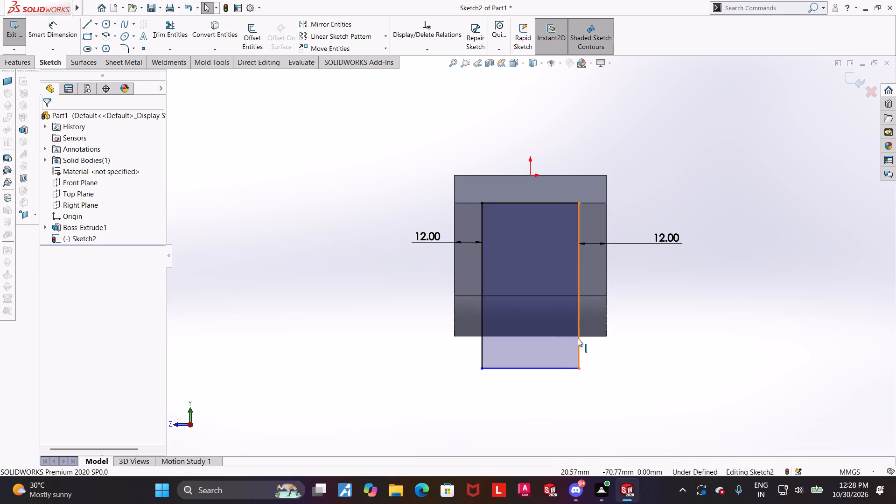
pyautogui.click(590, 338)
pyautogui.keyDown('ctrl'); pyautogui.click(534, 369); pyautogui.keyUp('ctrl')
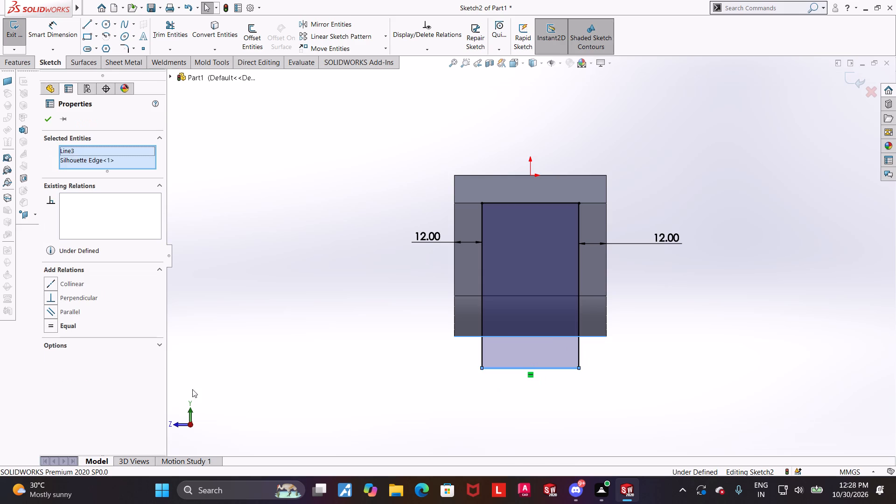
pyautogui.click(53, 284)
pyautogui.click(352, 371)
# Exit the sketch and extrude-cut the rectangle Through All along the body, leaving a lug with the hole on each side.
pyautogui.moveTo(685, 308); pyautogui.dragTo(731, 322, button='middle')
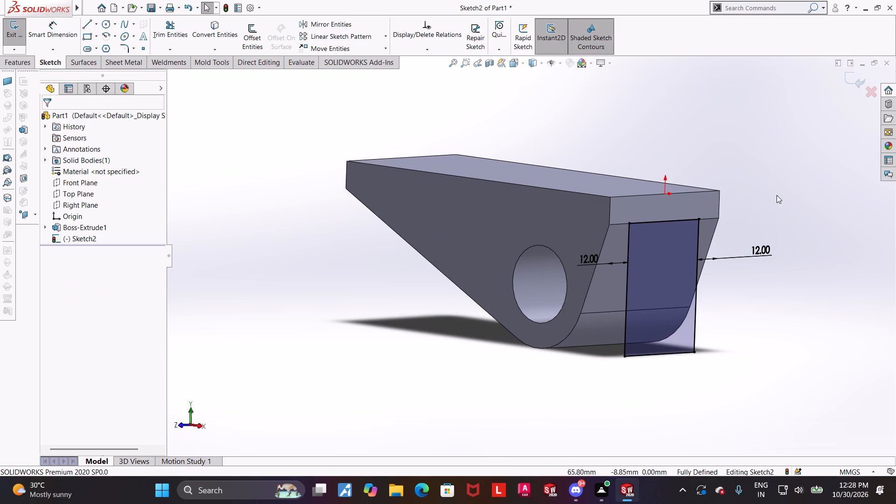
pyautogui.click(861, 80)
pyautogui.click(168, 35)
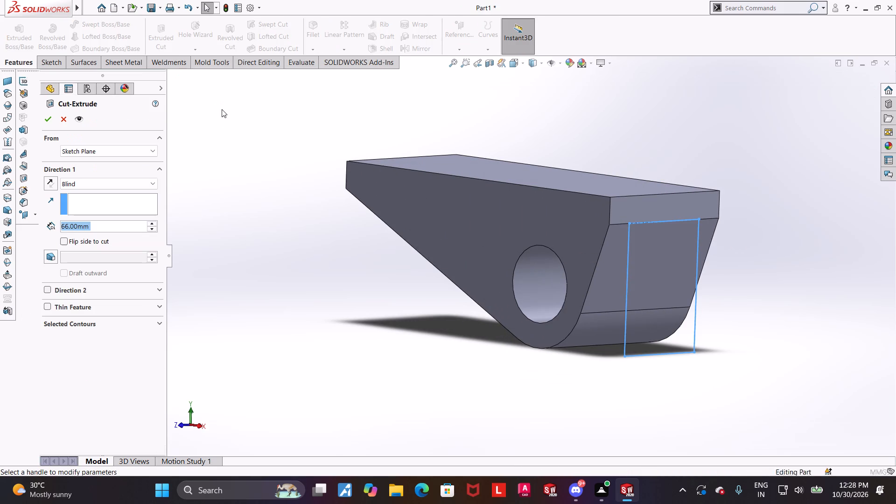
pyautogui.click(85, 180)
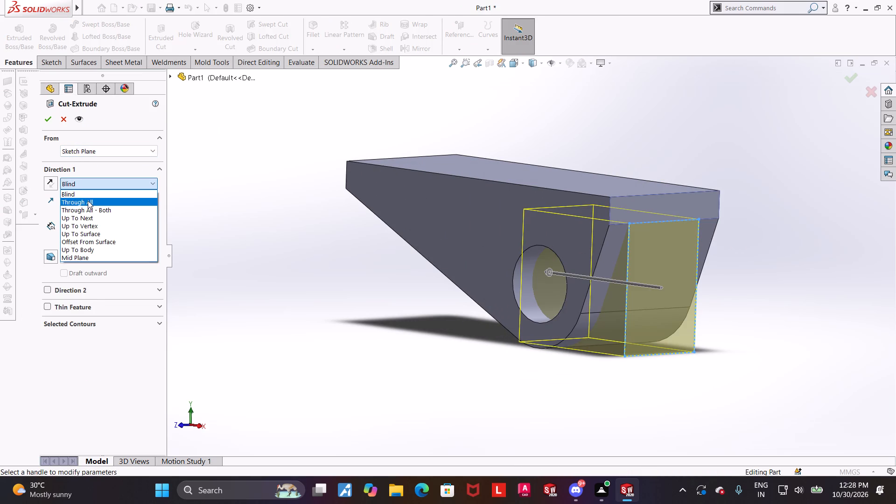
pyautogui.click(88, 201)
pyautogui.doubleClick(47, 126)
pyautogui.moveTo(328, 318); pyautogui.dragTo(330, 314, button='middle')
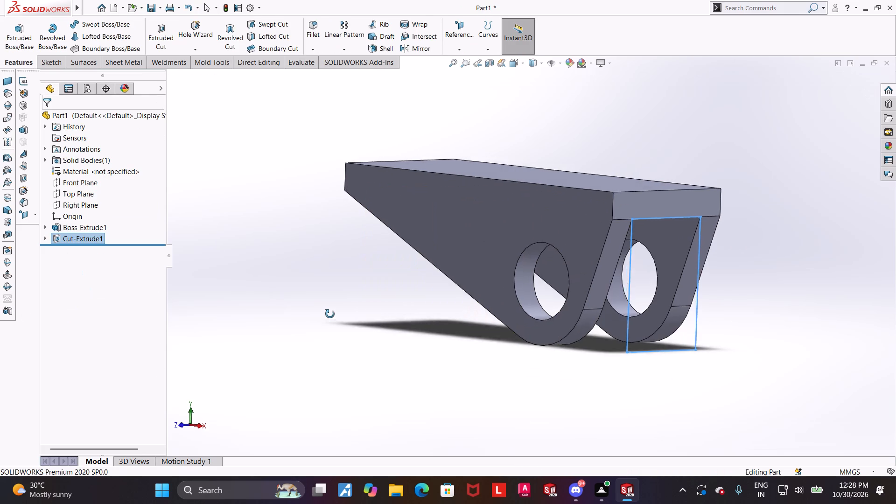
pyautogui.moveTo(330, 314); pyautogui.dragTo(324, 317, button='middle')
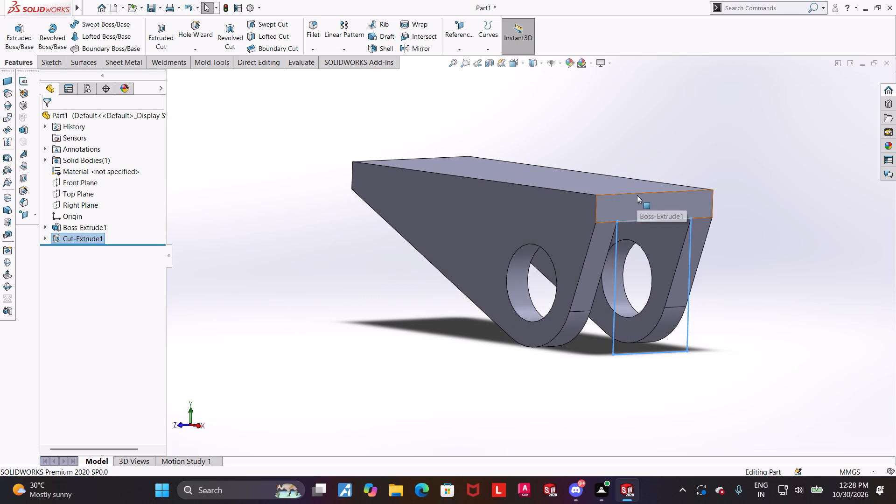
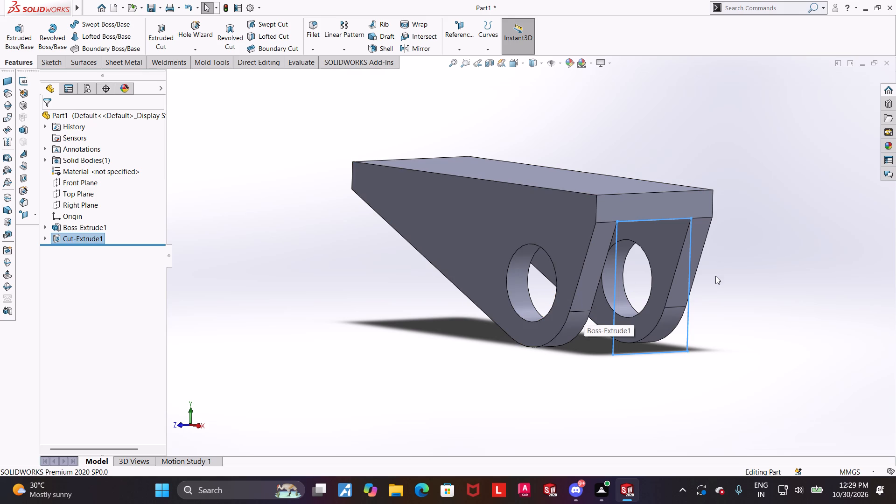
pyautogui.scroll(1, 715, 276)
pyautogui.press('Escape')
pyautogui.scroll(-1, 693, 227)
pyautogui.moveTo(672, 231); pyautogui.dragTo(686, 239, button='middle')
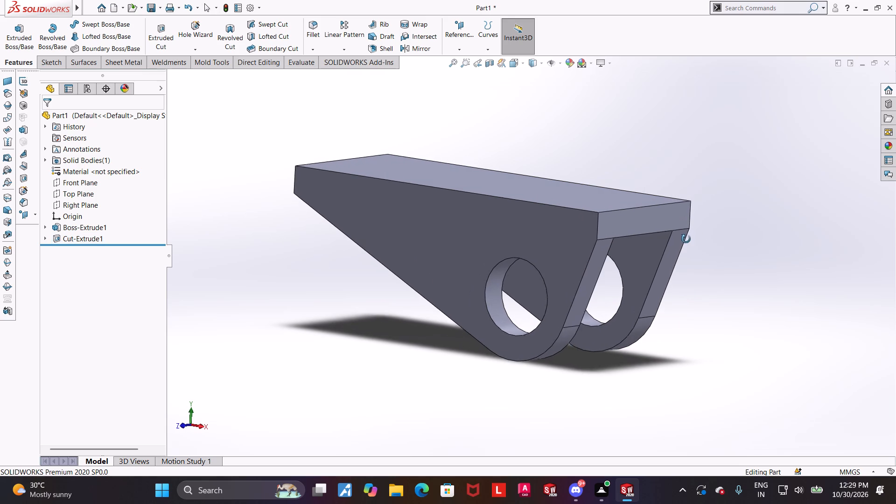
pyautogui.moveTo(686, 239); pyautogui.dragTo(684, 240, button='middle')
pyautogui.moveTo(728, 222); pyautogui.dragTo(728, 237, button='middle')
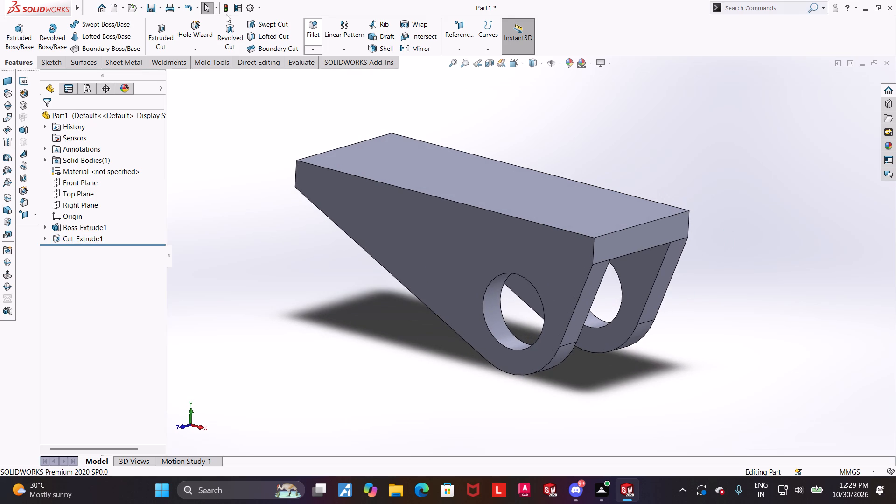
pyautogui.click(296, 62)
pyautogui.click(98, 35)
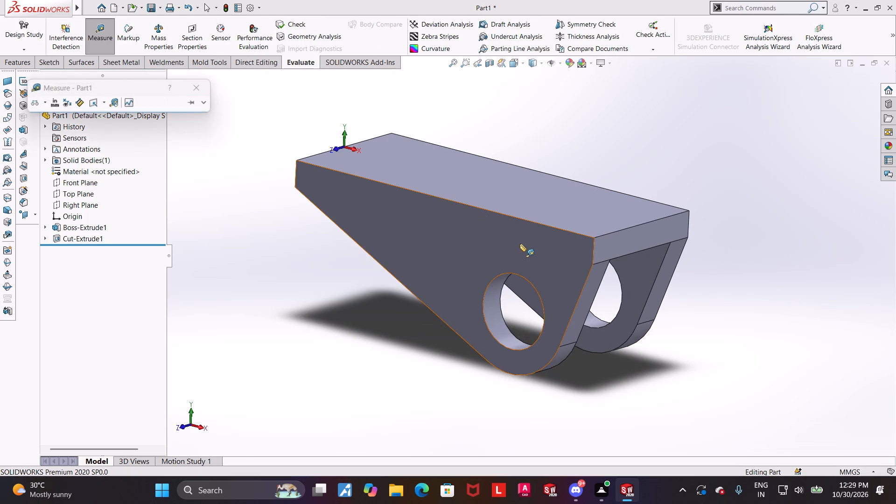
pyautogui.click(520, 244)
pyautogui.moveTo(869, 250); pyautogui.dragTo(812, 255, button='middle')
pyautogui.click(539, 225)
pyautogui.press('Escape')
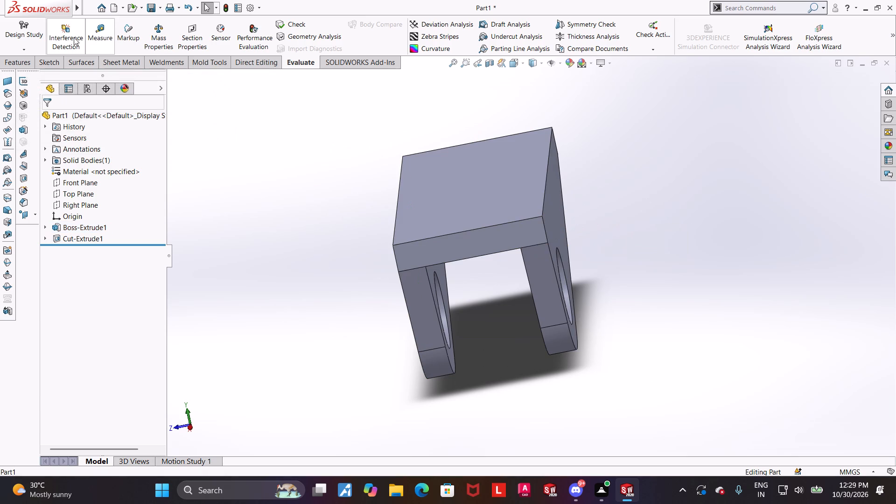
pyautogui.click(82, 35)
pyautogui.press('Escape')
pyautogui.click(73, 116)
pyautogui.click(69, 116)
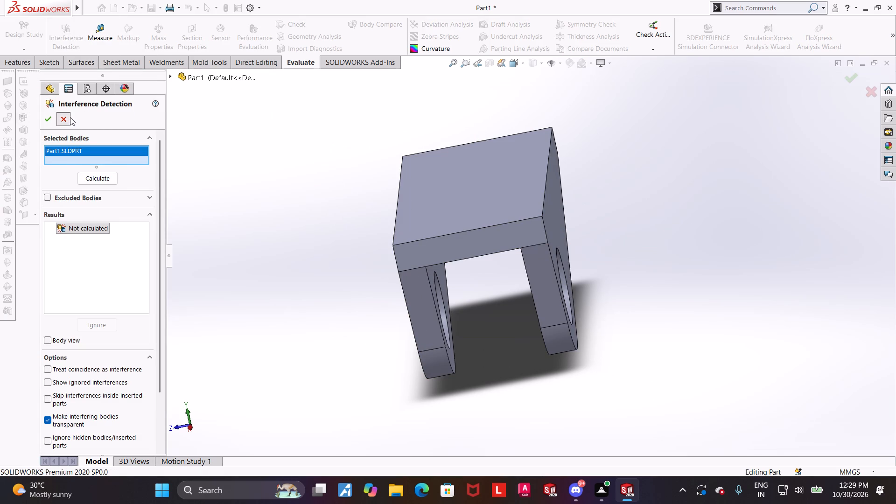
# Measure the distance between the bracket's two outer side faces.
pyautogui.click(95, 28)
pyautogui.moveTo(443, 138); pyautogui.dragTo(433, 146, button='middle')
pyautogui.click(572, 219)
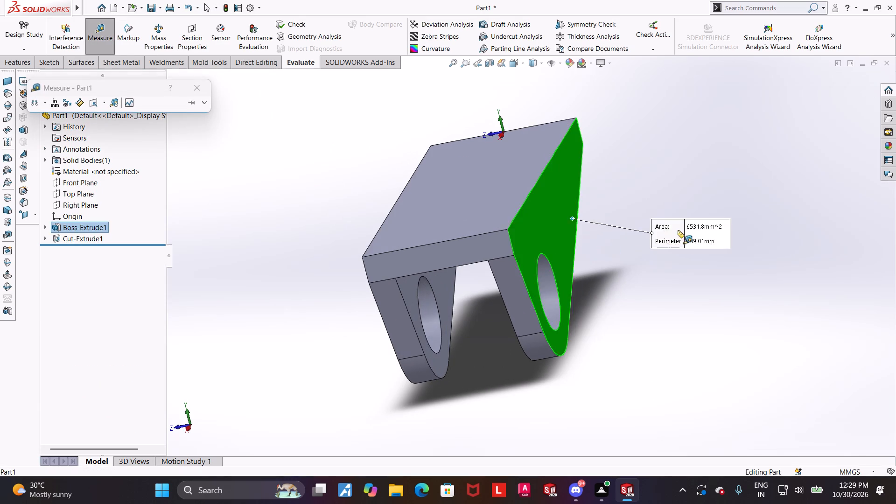
pyautogui.moveTo(679, 230); pyautogui.dragTo(718, 229, button='middle')
pyautogui.click(440, 241)
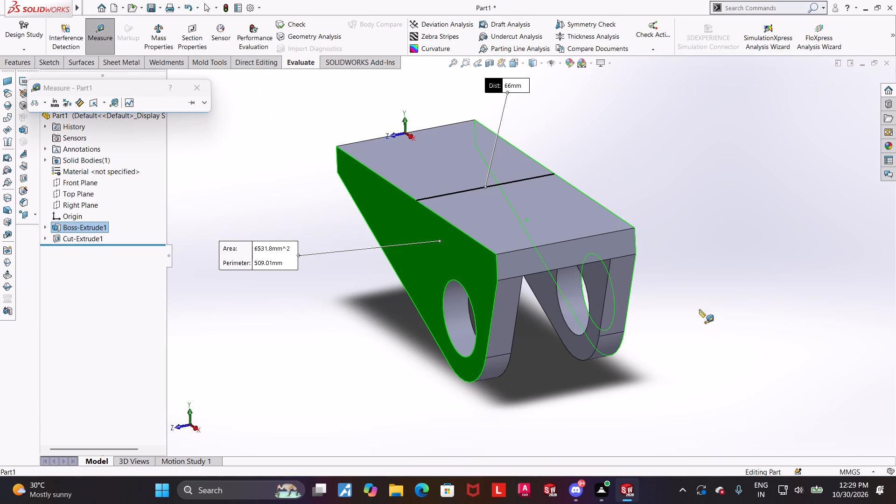
pyautogui.press('Escape')
# Examine the bracket's top plate and side lugs from several angles, ending in the isometric view.
pyautogui.moveTo(676, 289); pyautogui.dragTo(697, 256, button='middle')
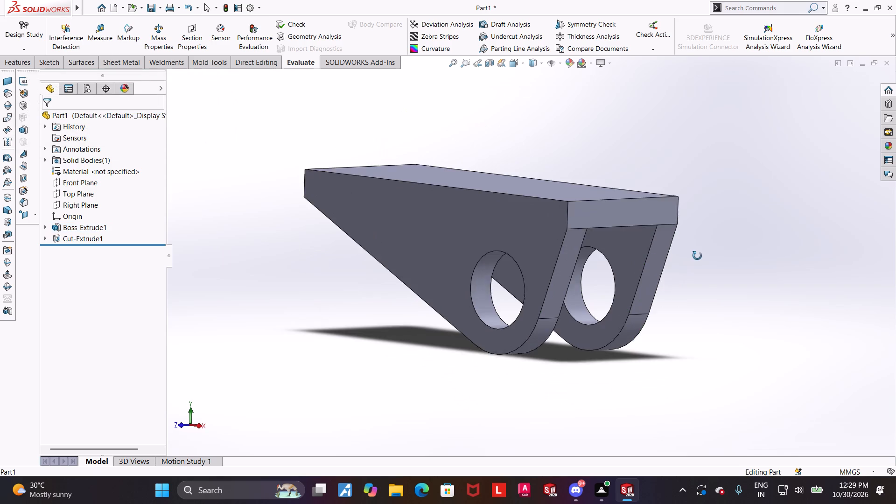
pyautogui.moveTo(697, 256); pyautogui.dragTo(700, 256, button='middle')
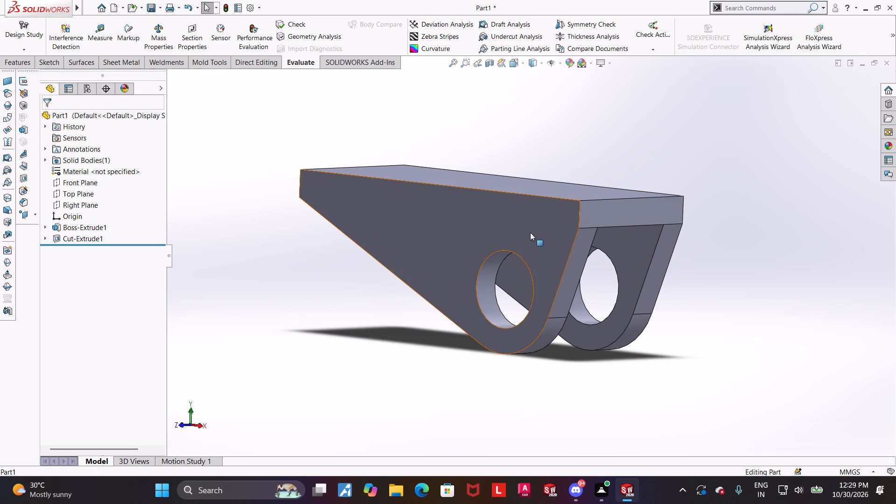
pyautogui.moveTo(591, 211); pyautogui.dragTo(586, 264, button='middle')
pyautogui.scroll(1, 671, 279)
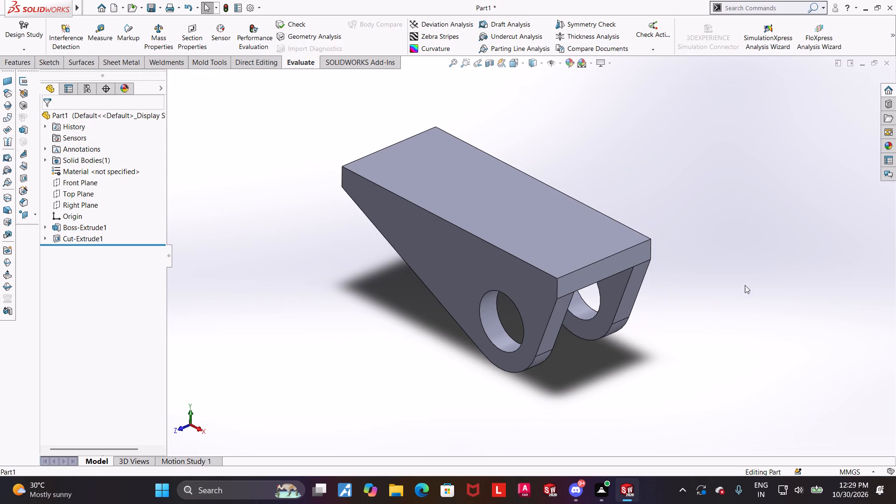
pyautogui.moveTo(686, 265); pyautogui.dragTo(681, 270, button='middle')
pyautogui.scroll(1, 602, 287)
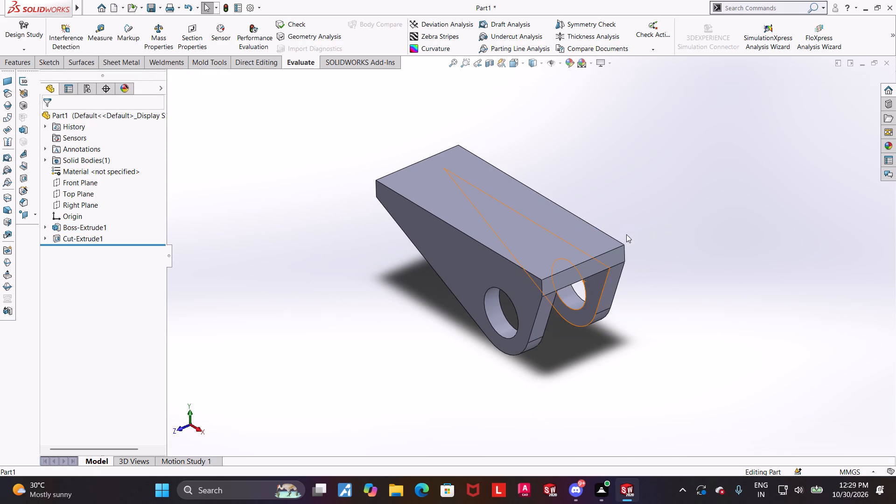
pyautogui.moveTo(627, 237); pyautogui.dragTo(646, 216, button='middle')
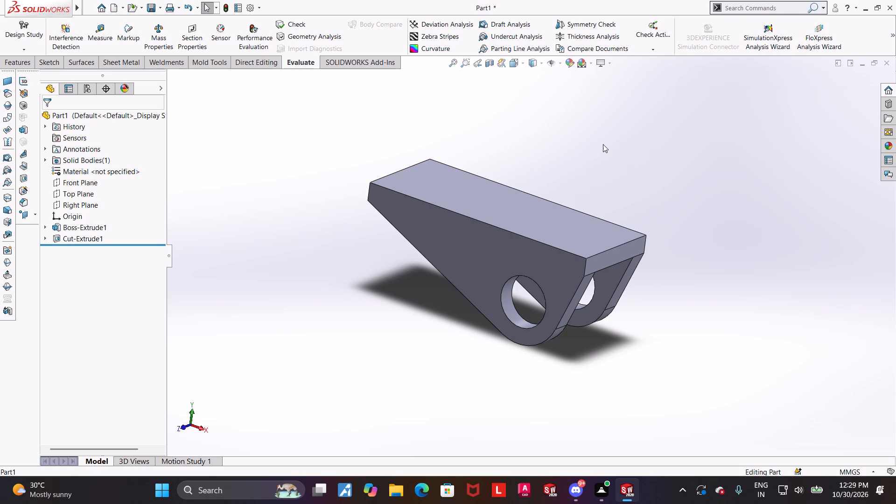
pyautogui.hotkey('ctrl', '7')
pyautogui.scroll(1, 767, 285)
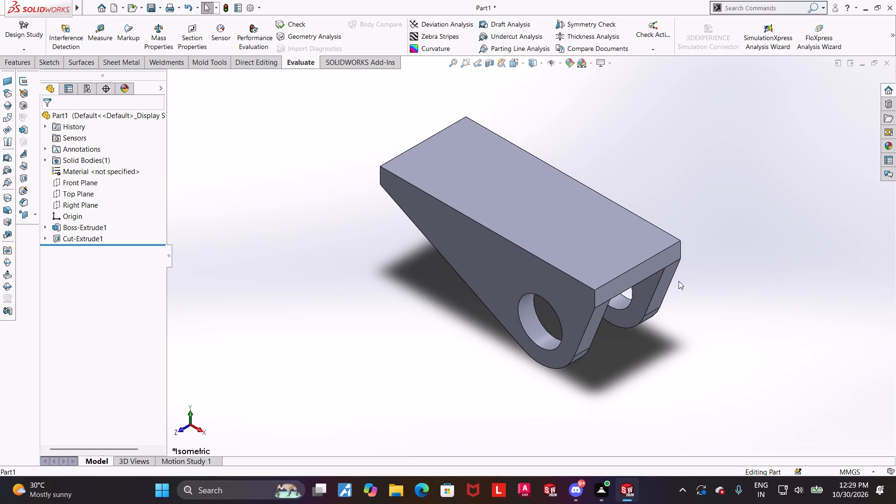
# Start a new sketch on the plate's top face and view it straight on.
pyautogui.click(580, 209)
pyautogui.click(626, 181)
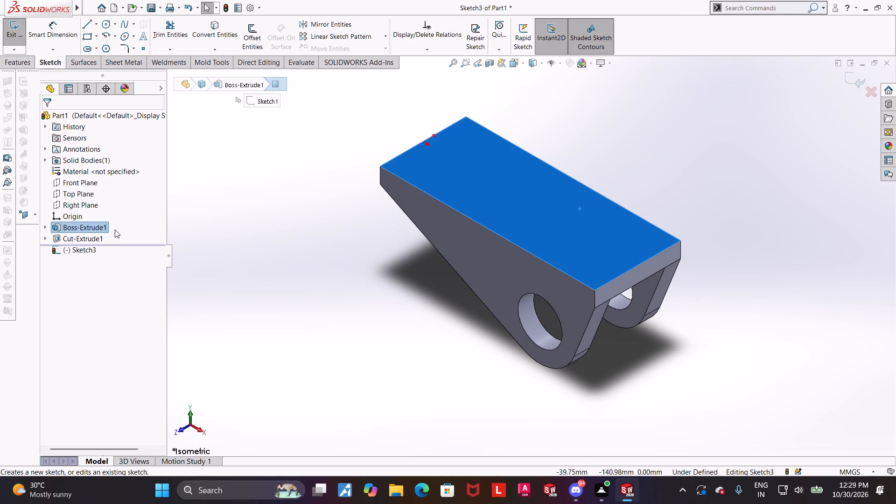
pyautogui.click(89, 249)
pyautogui.click(113, 229)
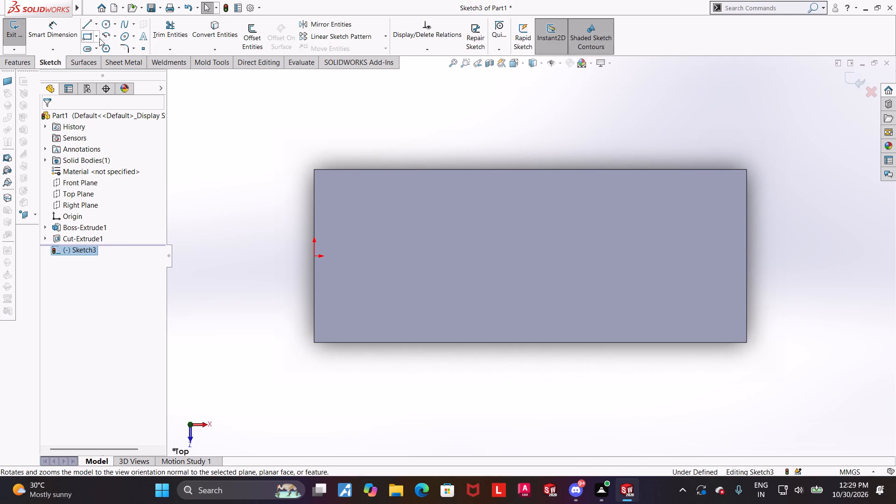
# Sketch a horizontal straight slot, about 46 mm between arc centres, level with the origin toward the lug-hole end of the plate.
pyautogui.click(96, 50)
pyautogui.click(101, 58)
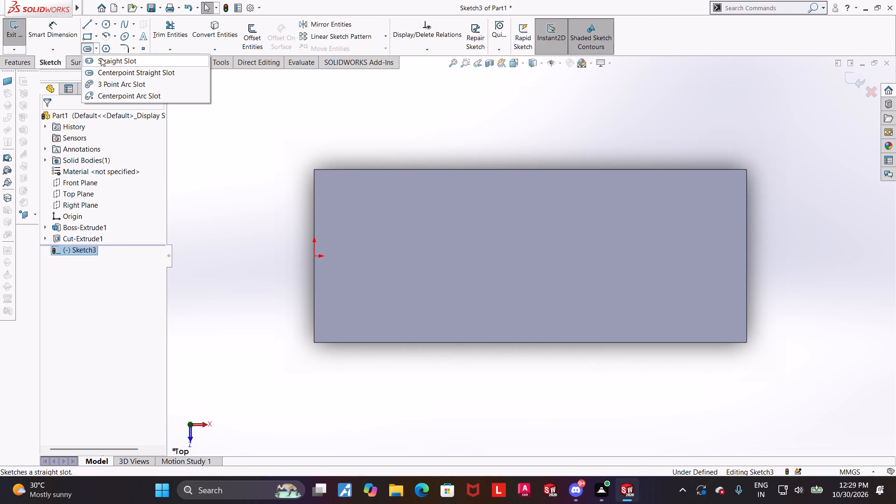
pyautogui.click(578, 255)
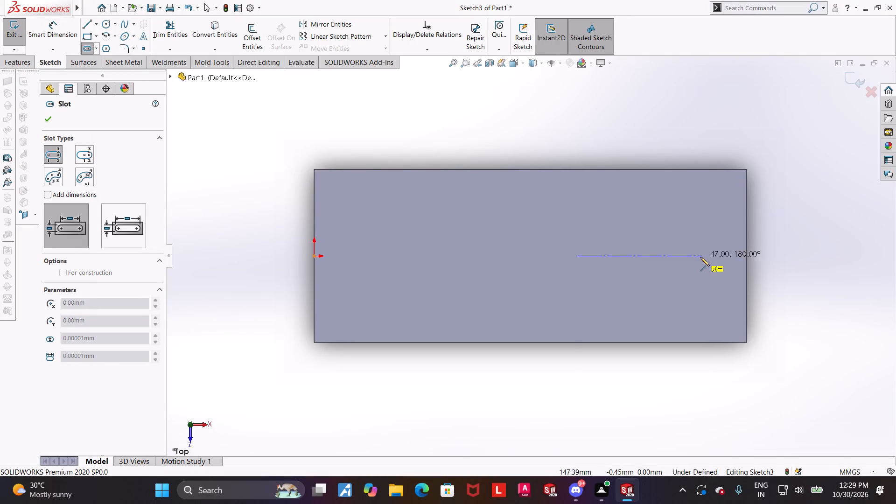
pyautogui.click(697, 257)
pyautogui.click(700, 232)
pyautogui.press('Escape')
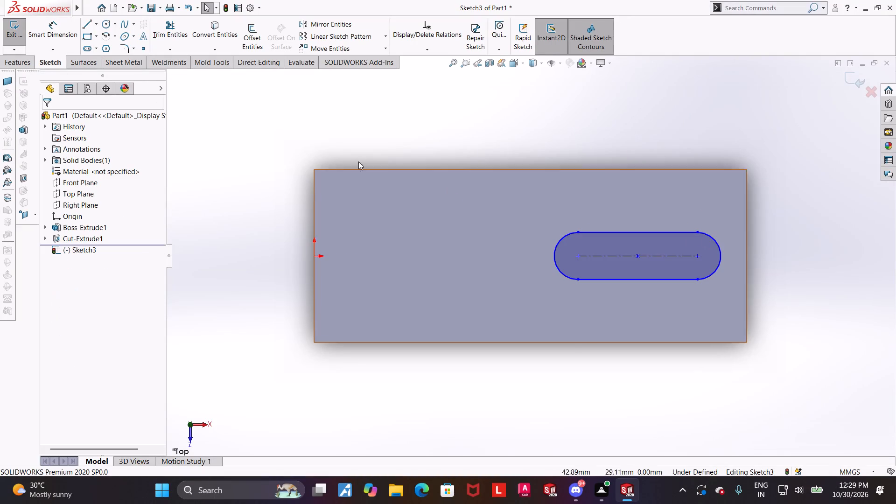
# Sketch a second straight slot about 12 mm wide inside the first, using the same two arc centres.
pyautogui.click(85, 46)
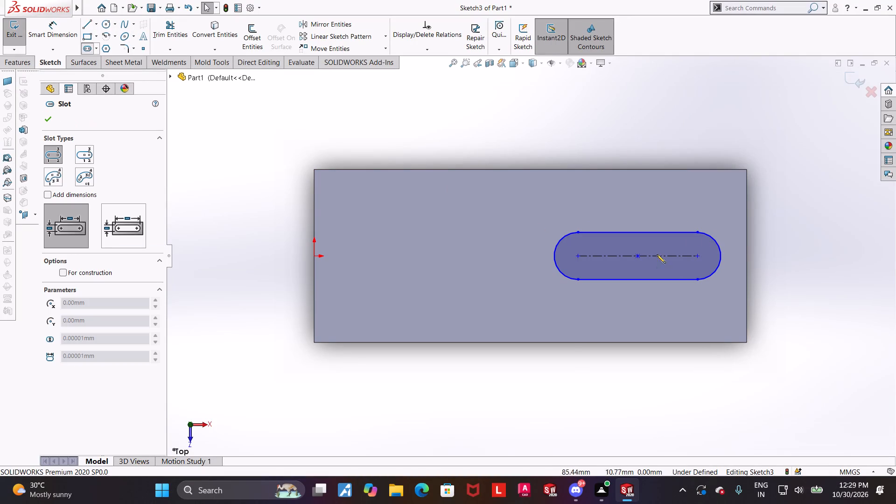
pyautogui.click(577, 256)
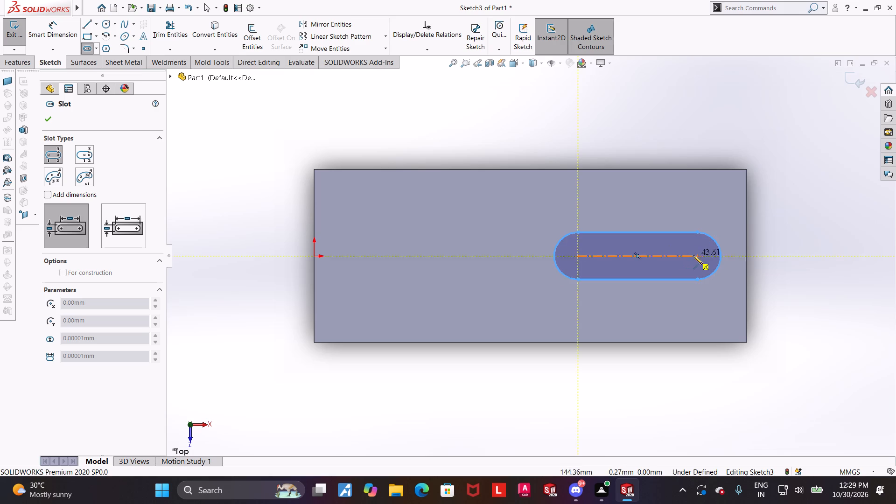
pyautogui.click(696, 255)
pyautogui.click(705, 240)
pyautogui.press('Escape')
pyautogui.press('Escape')
# Dimension the inner slot's width between its straight sides as 15 mm.
pyautogui.scroll(-2, 740, 259)
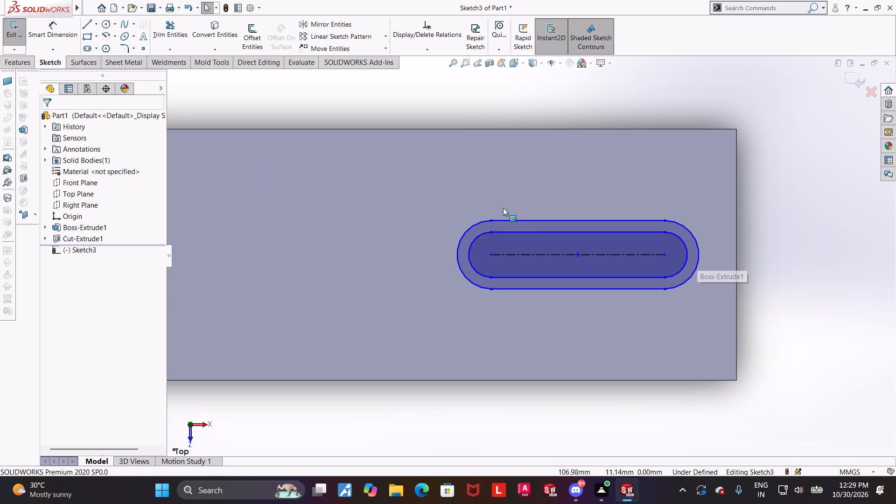
pyautogui.click(64, 31)
pyautogui.scroll(1, 700, 201)
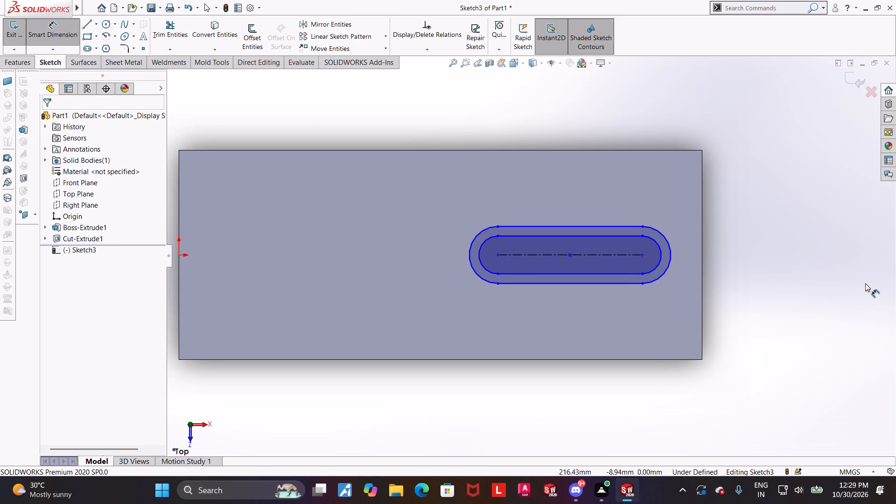
pyautogui.scroll(-1, 865, 283)
pyautogui.scroll(1, 865, 283)
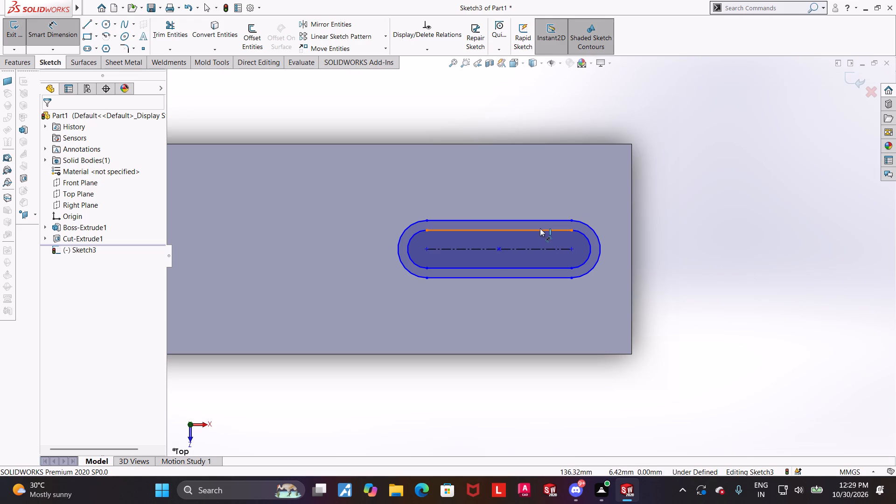
pyautogui.click(540, 228)
pyautogui.click(536, 267)
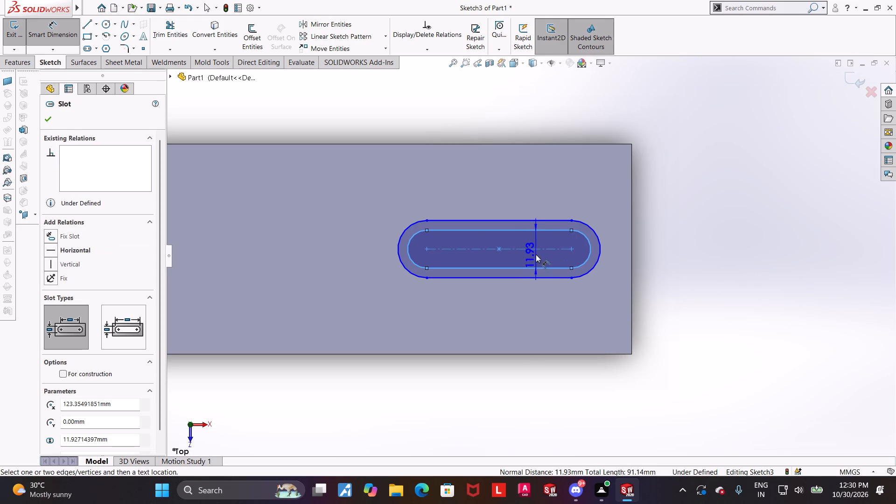
pyautogui.click(536, 253)
pyautogui.write('15')
pyautogui.press('Return')
pyautogui.press('Escape')
pyautogui.press('Escape')
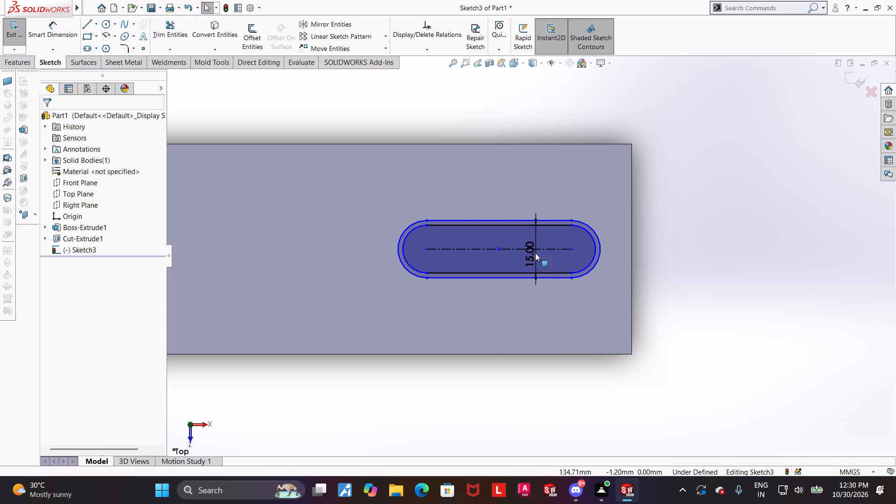
# Widen the outer slot freehand to an end radius of about 17.4 mm.
pyautogui.moveTo(560, 219); pyautogui.dragTo(558, 194)
pyautogui.press('Escape')
pyautogui.press('Escape')
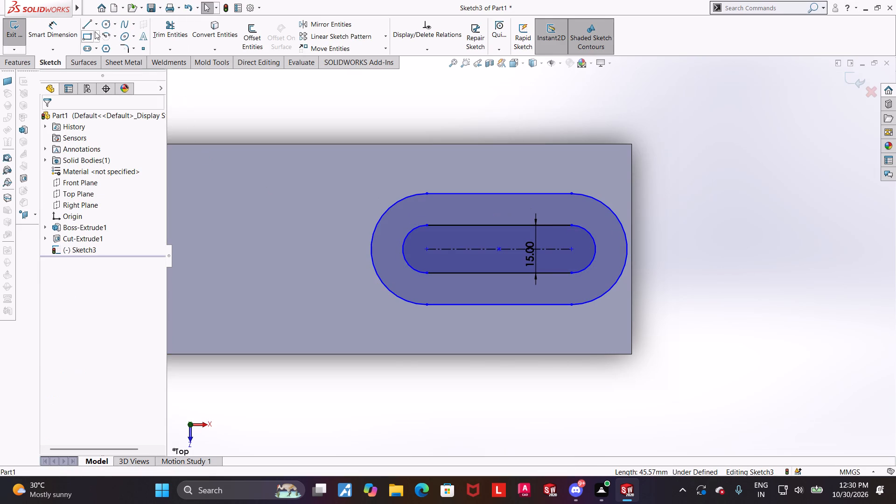
# Add a radius dimension to the outer slot's end arc nearest the plate's short edge.
pyautogui.click(70, 25)
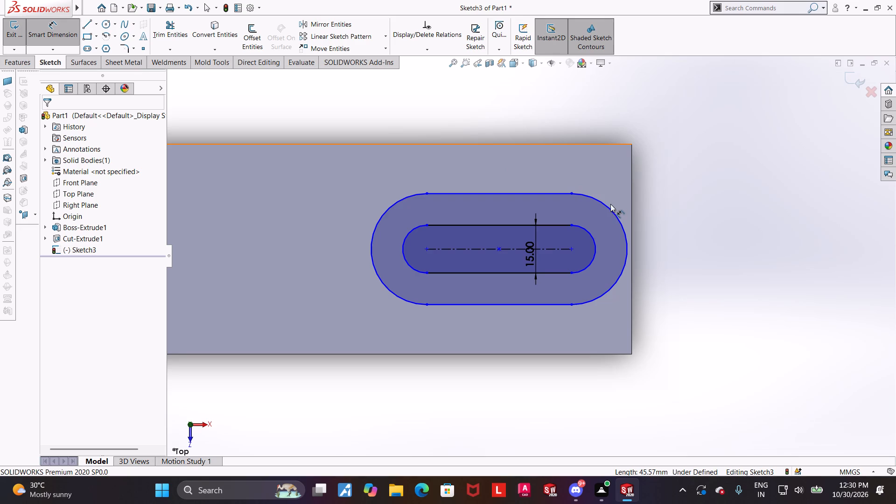
pyautogui.click(608, 204)
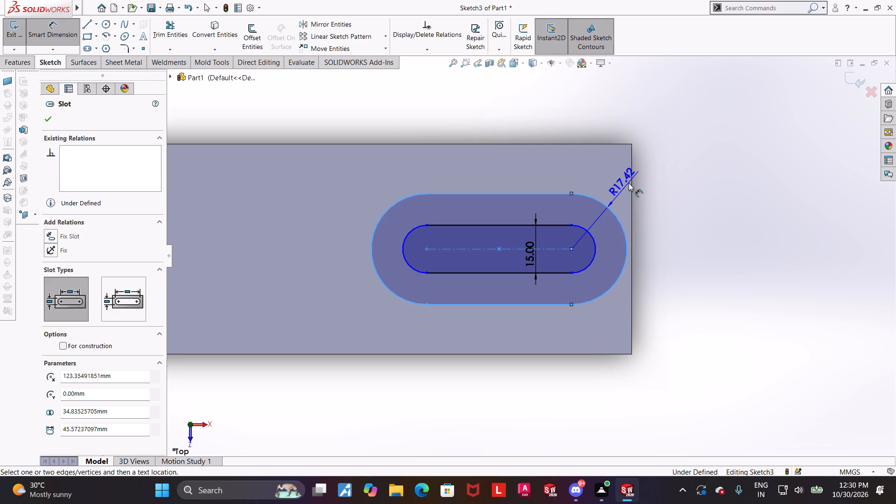
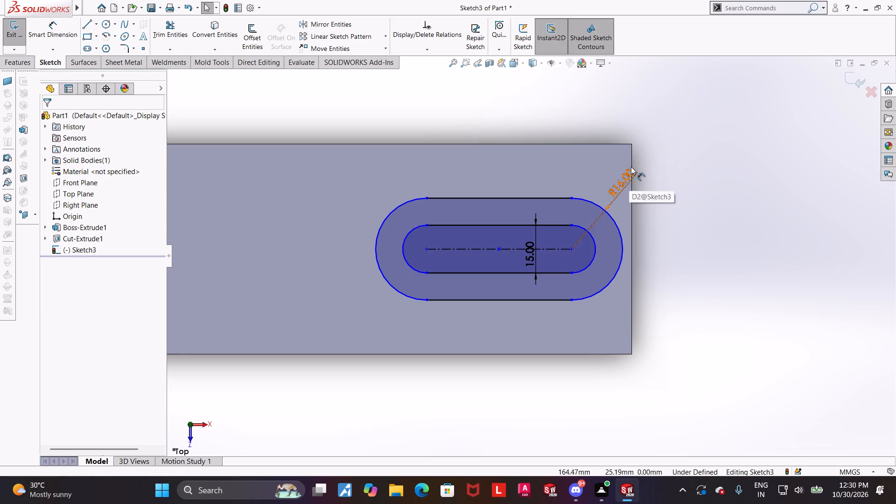
# Add a horizontal dimension between the slots' midpoint and the plate's nearest short edge.
pyautogui.scroll(1, 720, 187)
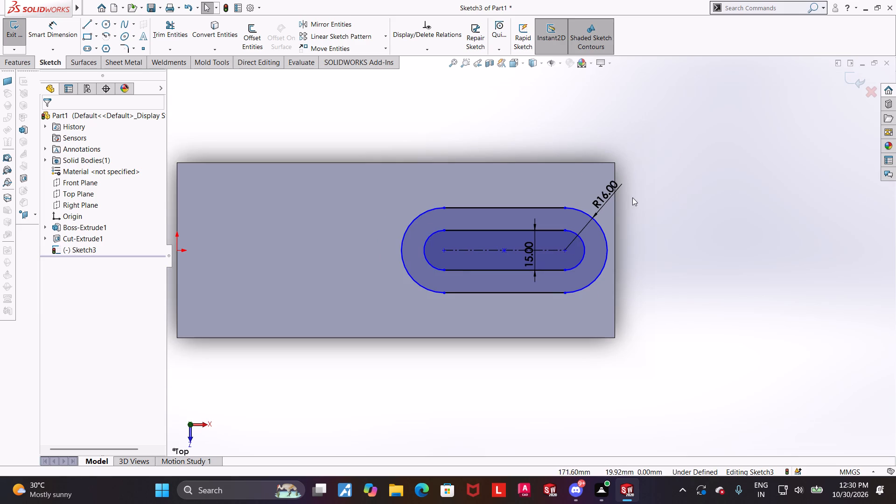
pyautogui.click(50, 38)
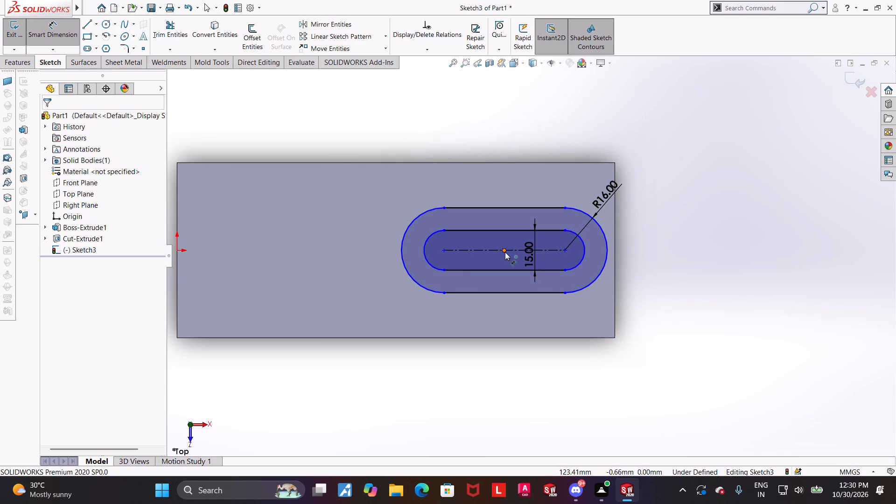
pyautogui.click(505, 252)
pyautogui.click(616, 285)
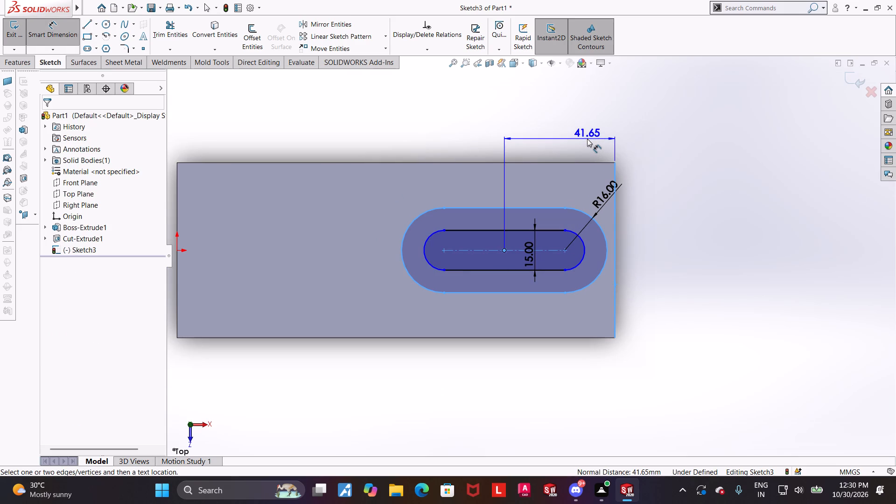
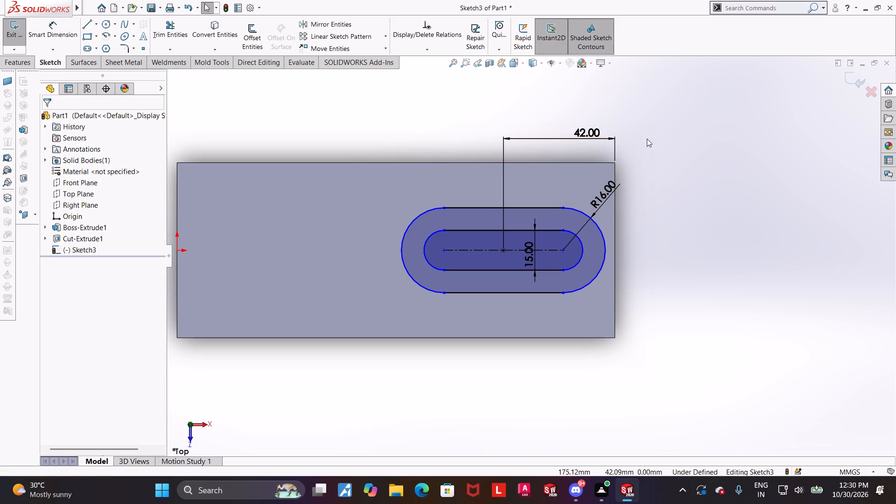
# Dimension the distance between the slots' two end arc centres and set it to 36 mm.
pyautogui.click(56, 27)
pyautogui.click(443, 252)
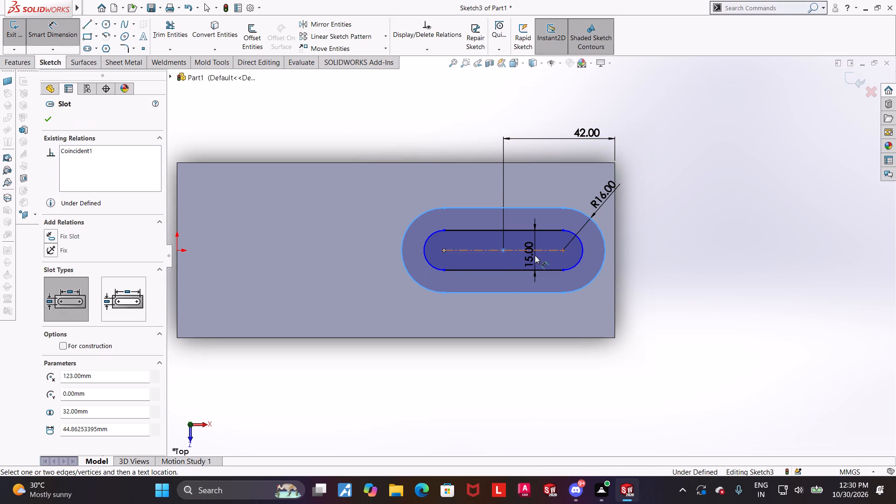
pyautogui.click(562, 252)
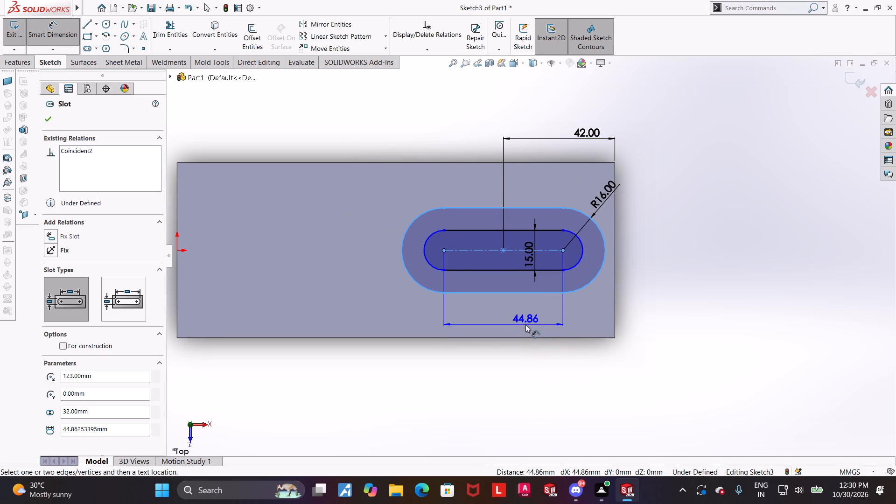
pyautogui.click(525, 324)
pyautogui.press('3')
pyautogui.press('6')
pyautogui.press('Return')
pyautogui.press('Escape')
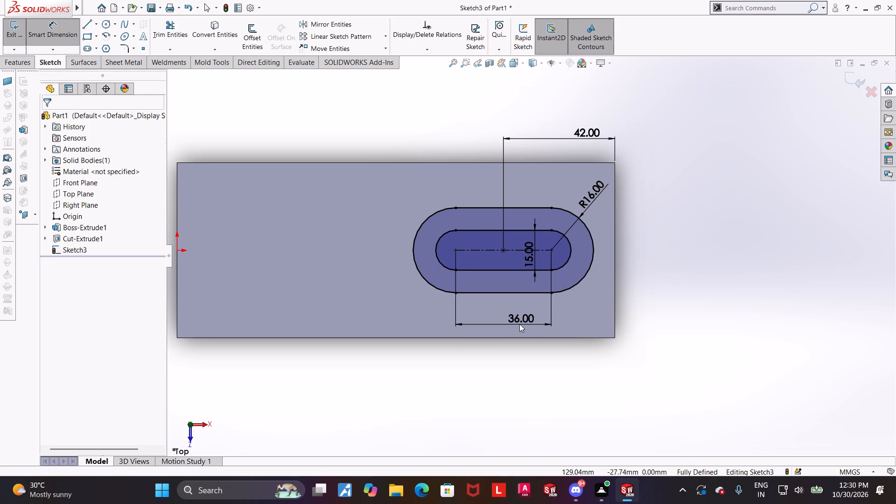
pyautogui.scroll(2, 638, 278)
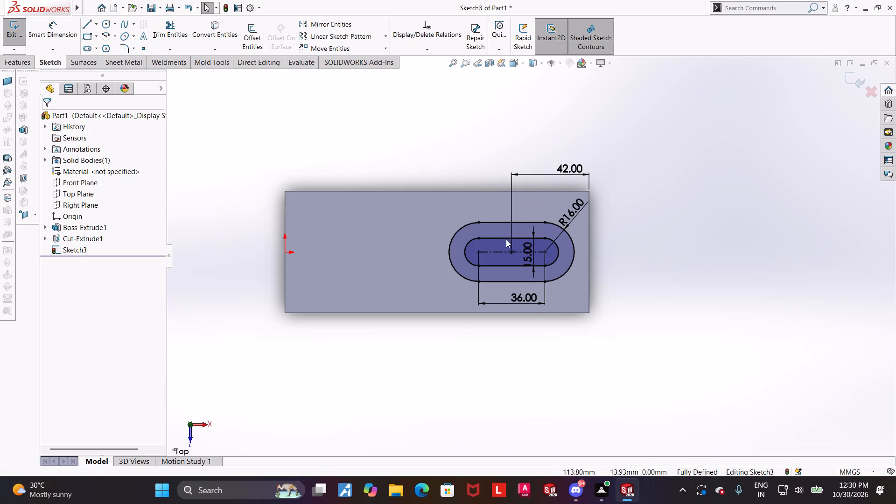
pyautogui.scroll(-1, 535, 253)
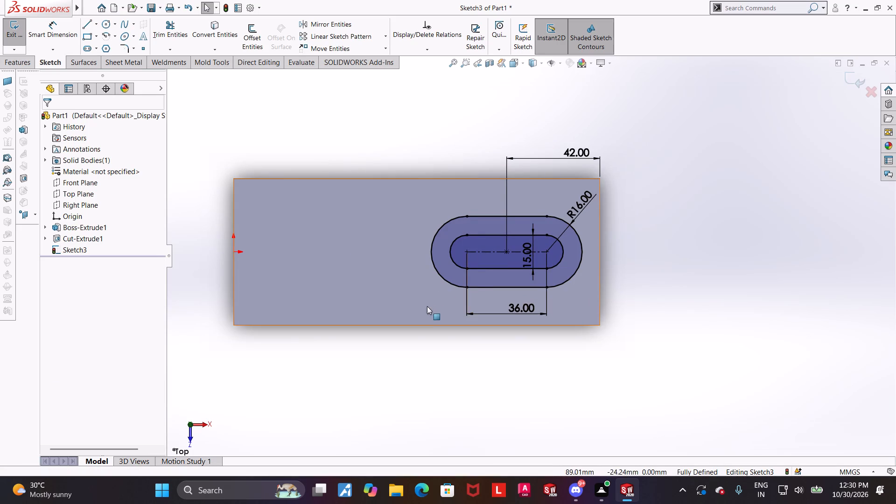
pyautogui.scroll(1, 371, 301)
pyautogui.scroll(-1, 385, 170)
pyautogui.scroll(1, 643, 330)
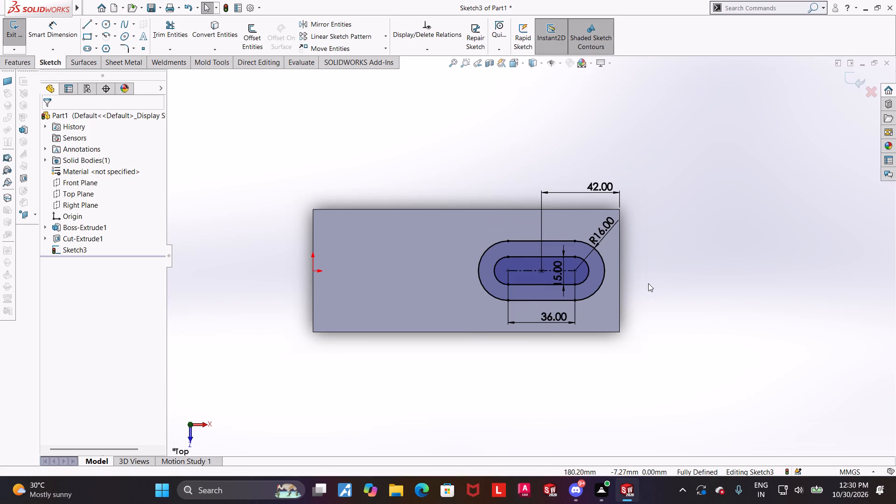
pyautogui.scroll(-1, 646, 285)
# Close the slot sketch and extrude the ring between the two slot profiles 8 mm upward from the top plate, merged with the body.
pyautogui.moveTo(628, 301); pyautogui.dragTo(628, 200, button='middle')
pyautogui.scroll(-1, 544, 191)
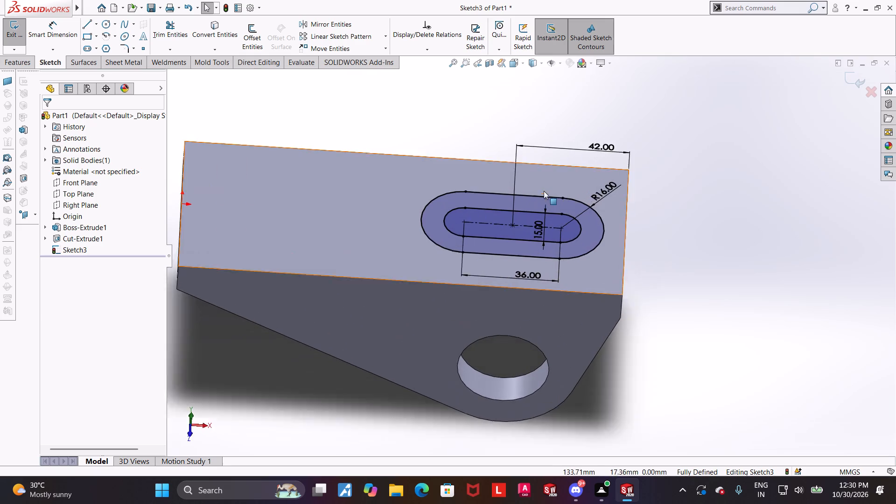
pyautogui.scroll(-1, 544, 191)
pyautogui.moveTo(595, 214); pyautogui.dragTo(587, 191, button='middle')
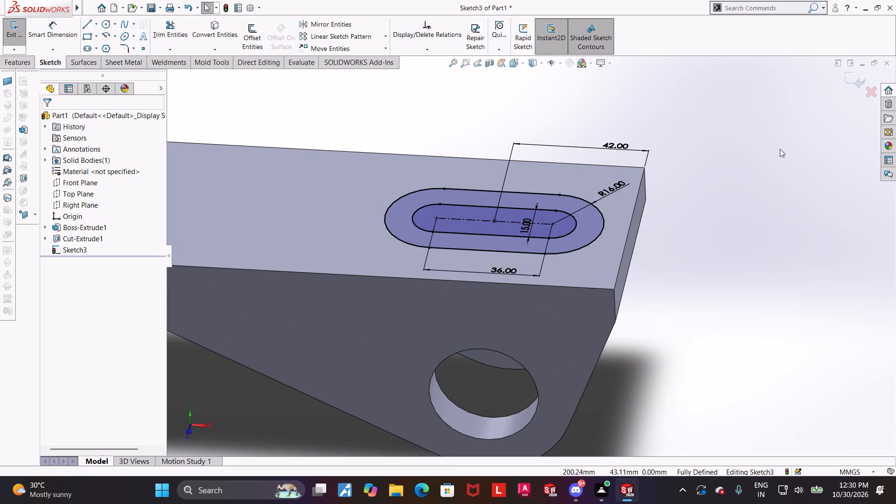
pyautogui.click(853, 72)
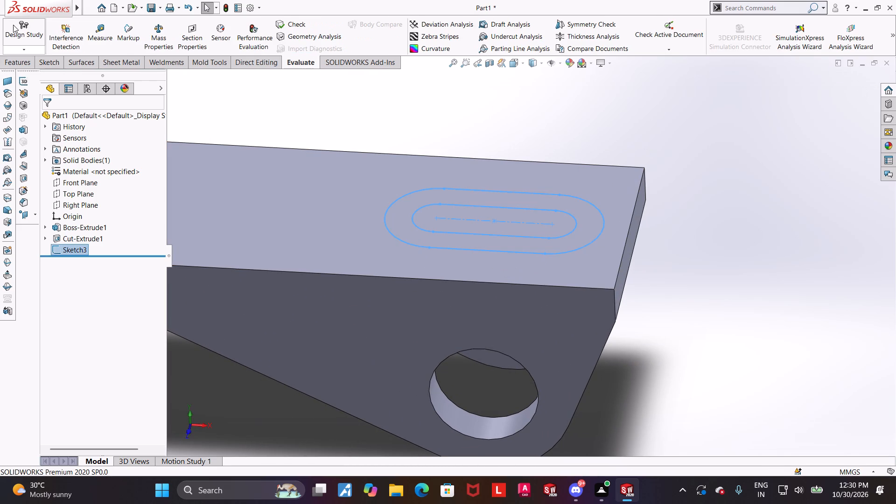
pyautogui.click(25, 61)
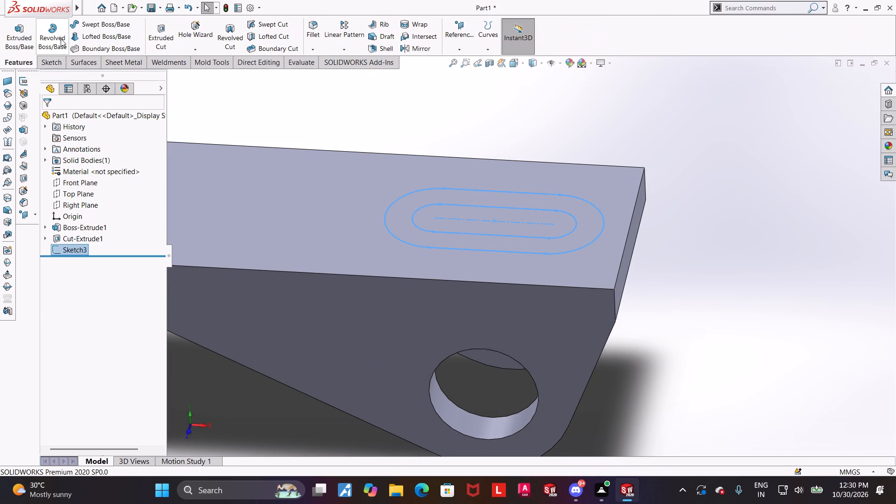
pyautogui.click(0, 34)
pyautogui.click(11, 34)
pyautogui.scroll(2, 377, 180)
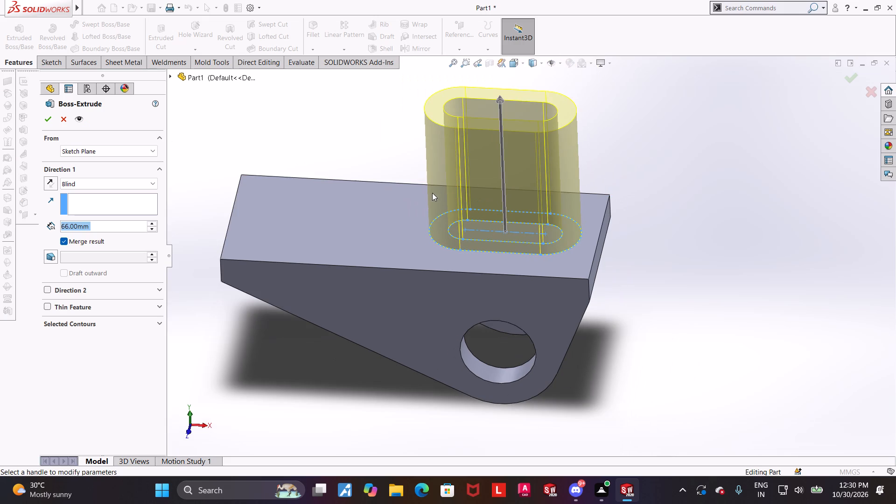
pyautogui.scroll(-1, 442, 189)
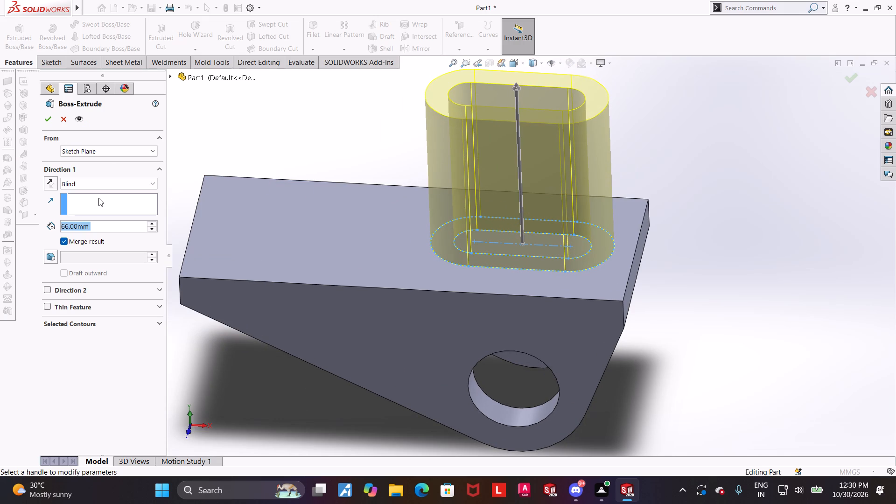
pyautogui.press('8')
pyautogui.press('Return')
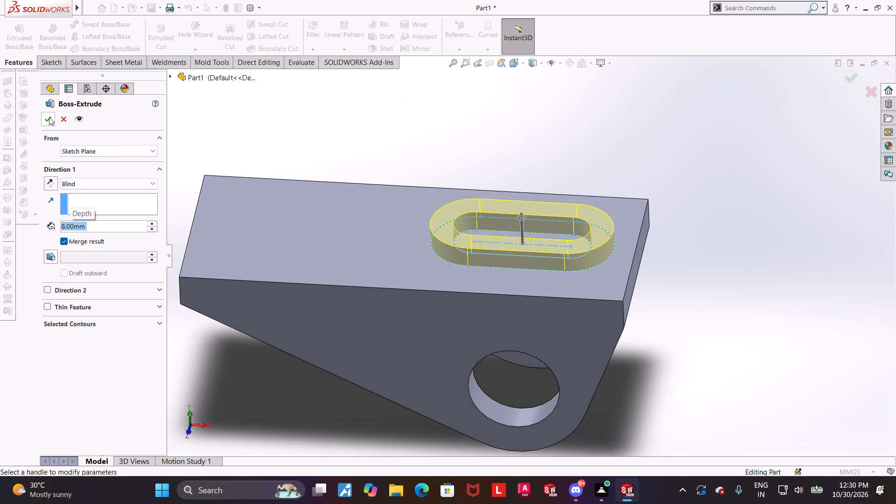
pyautogui.click(49, 117)
pyautogui.click(707, 188)
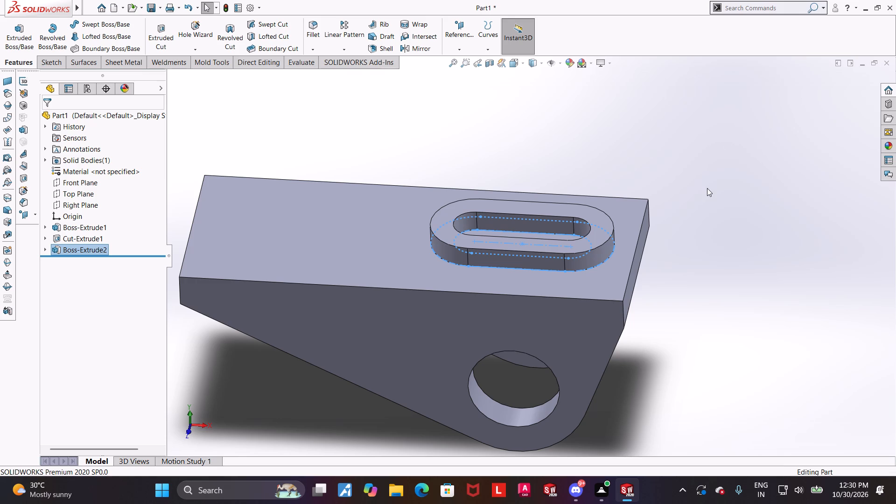
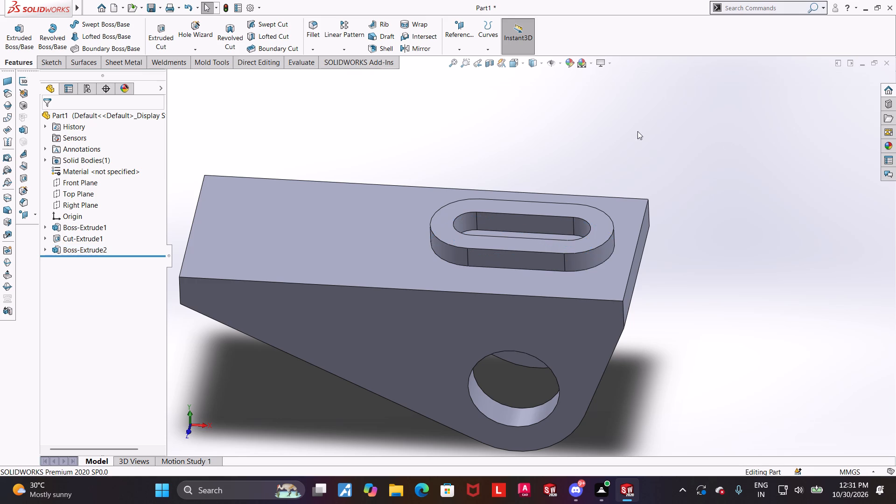
# Examine the bracket's slotted boss, top plate and lugs from several angles.
pyautogui.scroll(1, 758, 160)
pyautogui.scroll(-1, 746, 148)
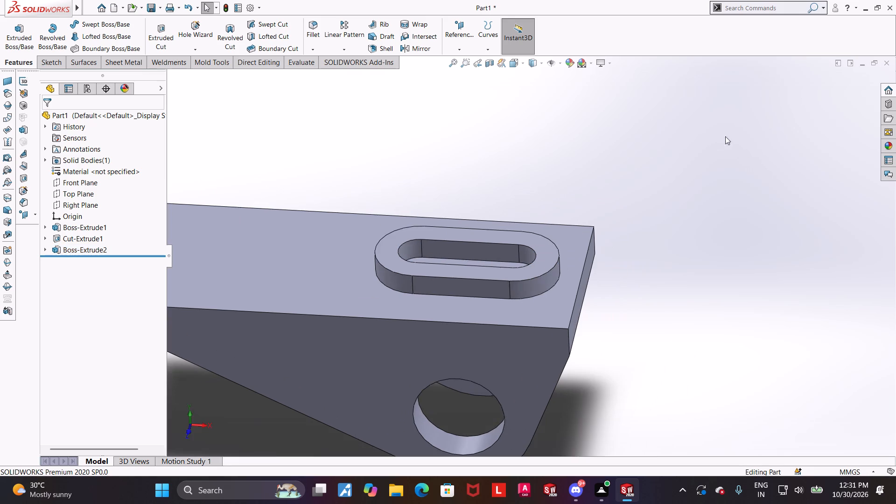
pyautogui.scroll(3, 640, 142)
pyautogui.moveTo(493, 215); pyautogui.dragTo(465, 222, button='middle')
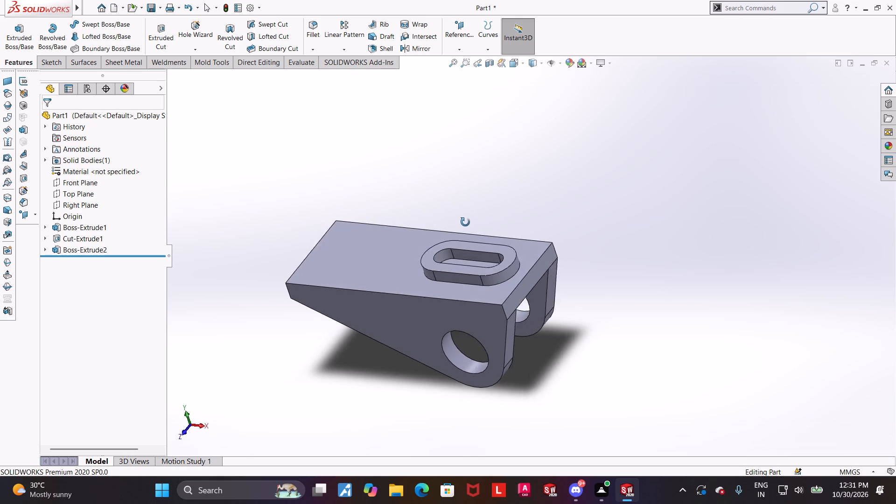
pyautogui.moveTo(465, 222); pyautogui.dragTo(465, 227, button='middle')
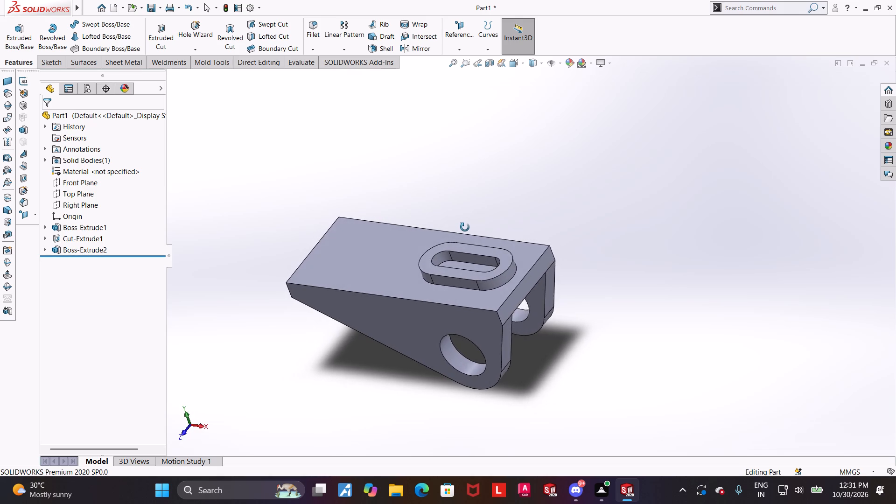
pyautogui.moveTo(465, 227); pyautogui.dragTo(459, 224, button='middle')
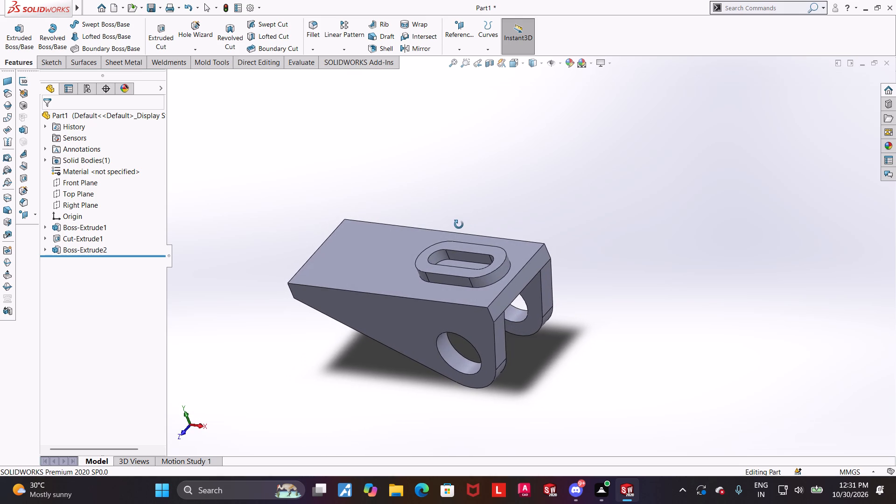
pyautogui.moveTo(459, 224); pyautogui.dragTo(454, 222, button='middle')
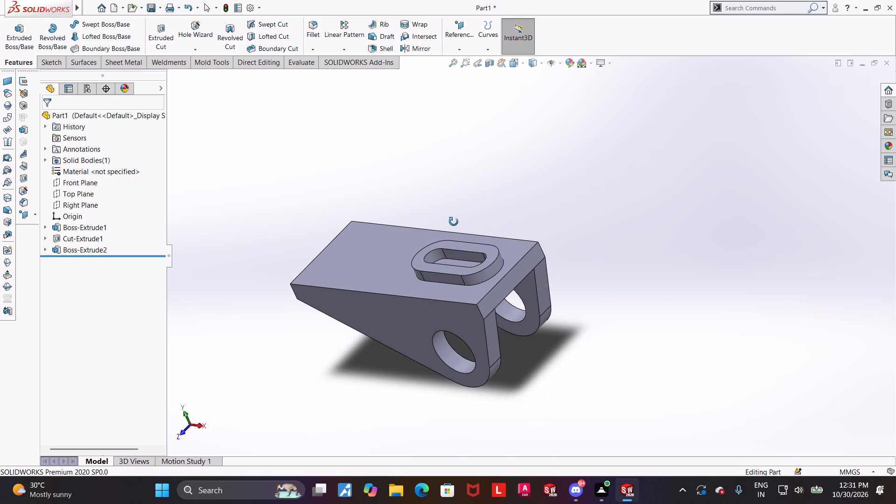
pyautogui.moveTo(454, 222); pyautogui.dragTo(454, 218, button='middle')
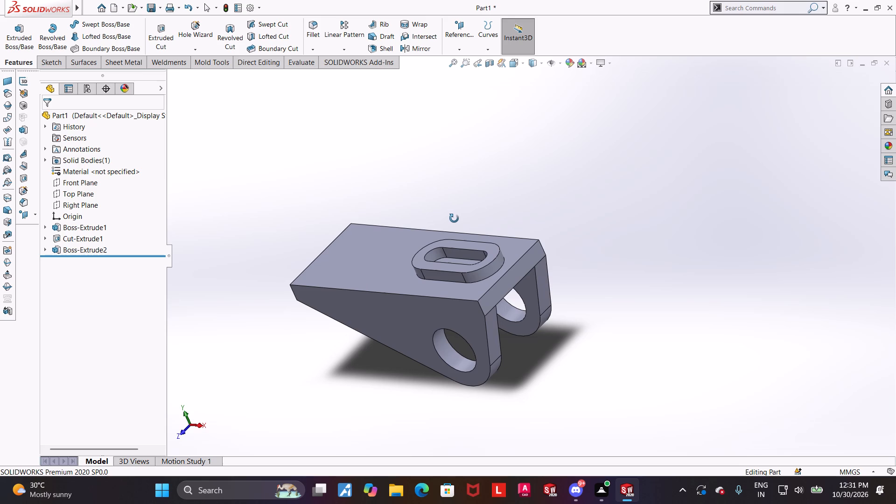
pyautogui.moveTo(454, 218); pyautogui.dragTo(454, 220, button='middle')
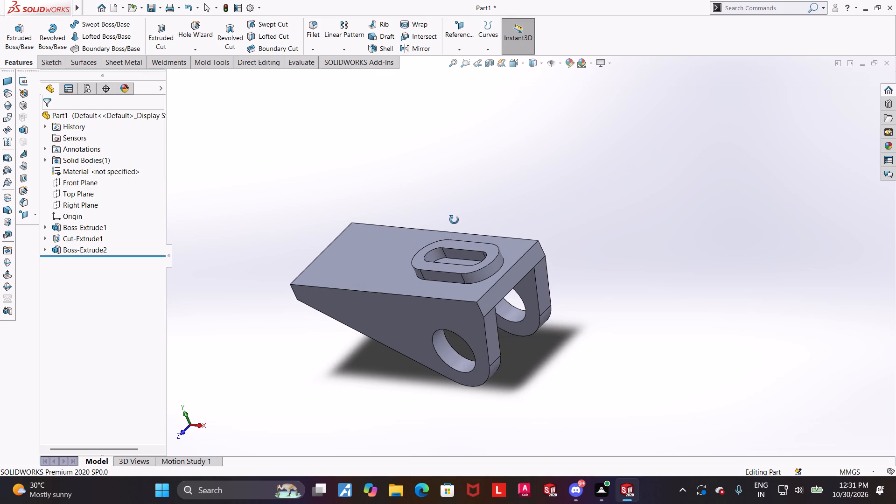
pyautogui.moveTo(454, 220); pyautogui.dragTo(472, 230, button='middle')
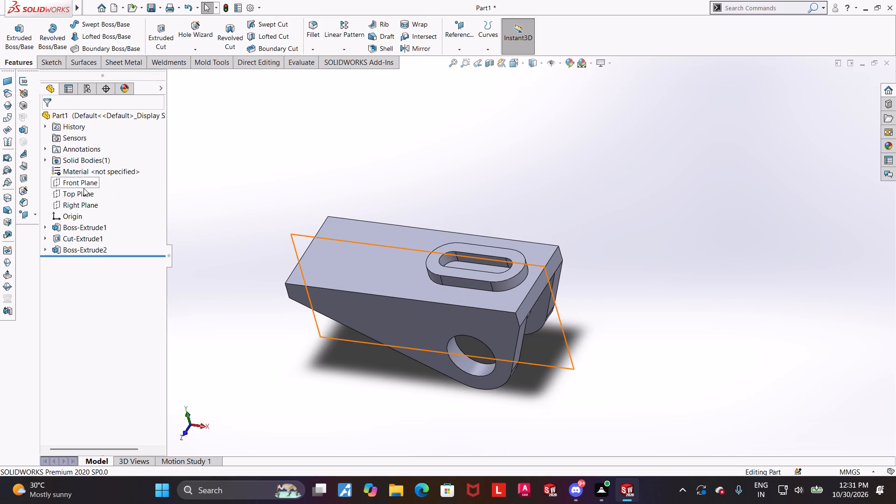
# Start a sketch on the Front Plane and draw a circle about 73 mm in diameter above the bracket's top plate.
pyautogui.click(81, 180)
pyautogui.click(93, 165)
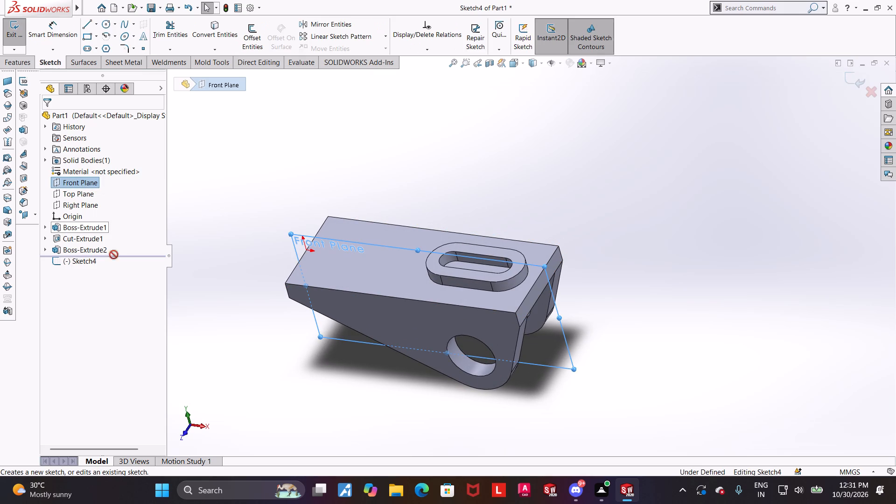
pyautogui.click(87, 261)
pyautogui.click(107, 249)
pyautogui.scroll(5, 591, 199)
pyautogui.scroll(-1, 553, 150)
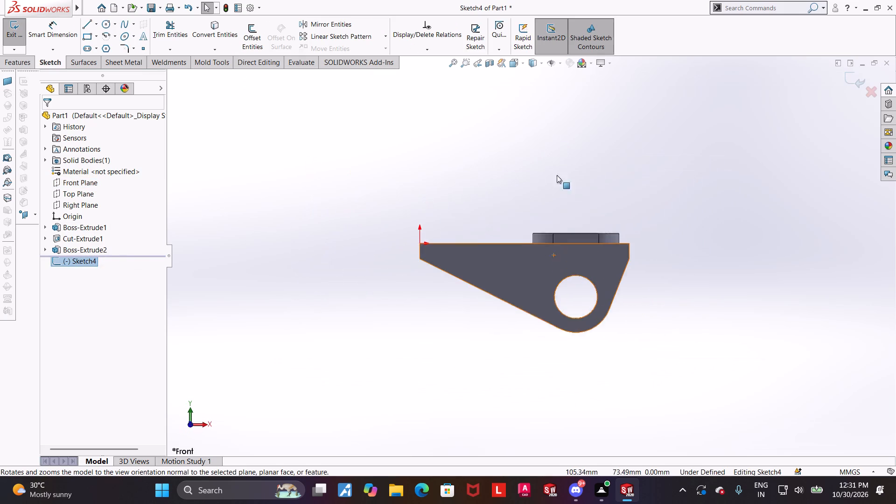
pyautogui.scroll(-2, 557, 175)
pyautogui.click(107, 25)
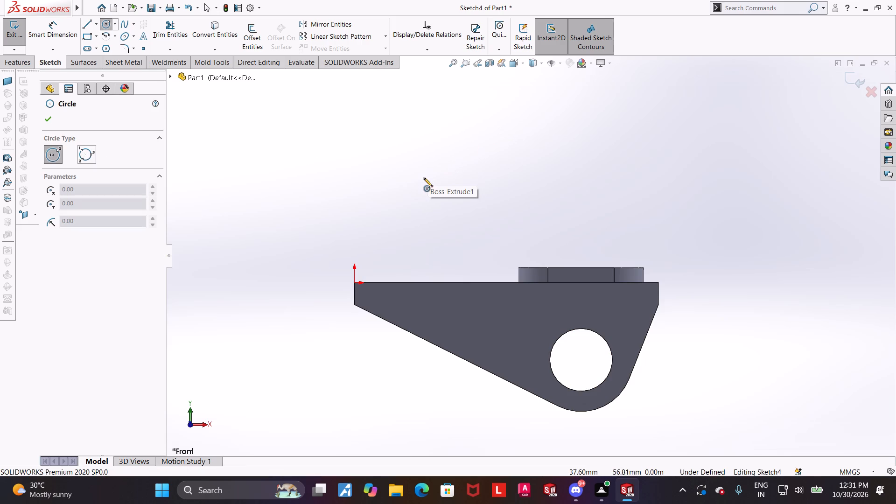
pyautogui.click(453, 181)
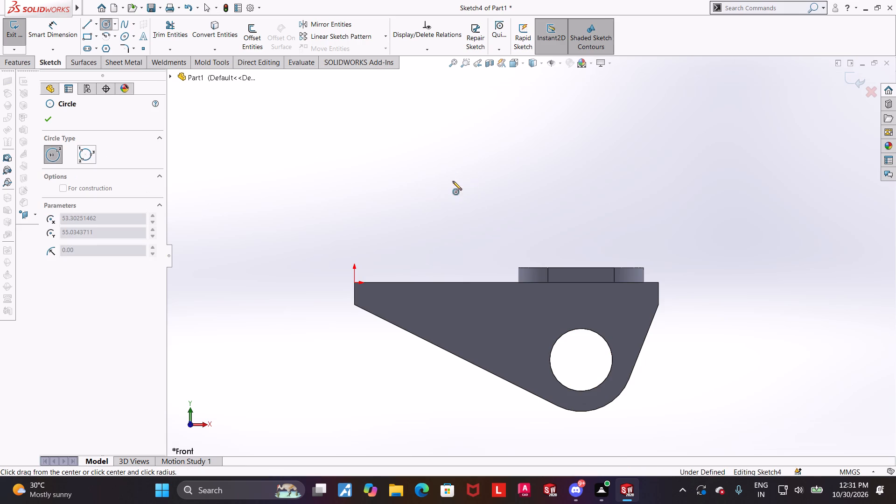
pyautogui.click(519, 184)
pyautogui.press('Escape')
# Dimension the diameter of the circle above the top plate.
pyautogui.click(51, 34)
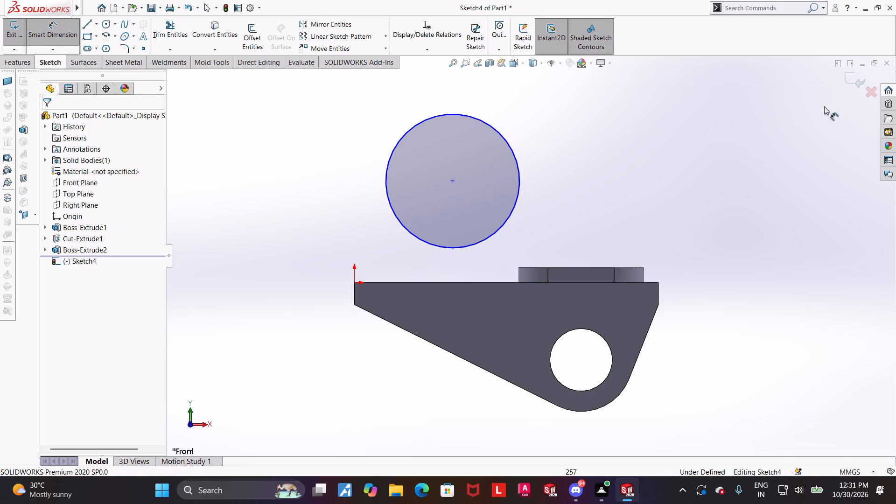
pyautogui.click(496, 127)
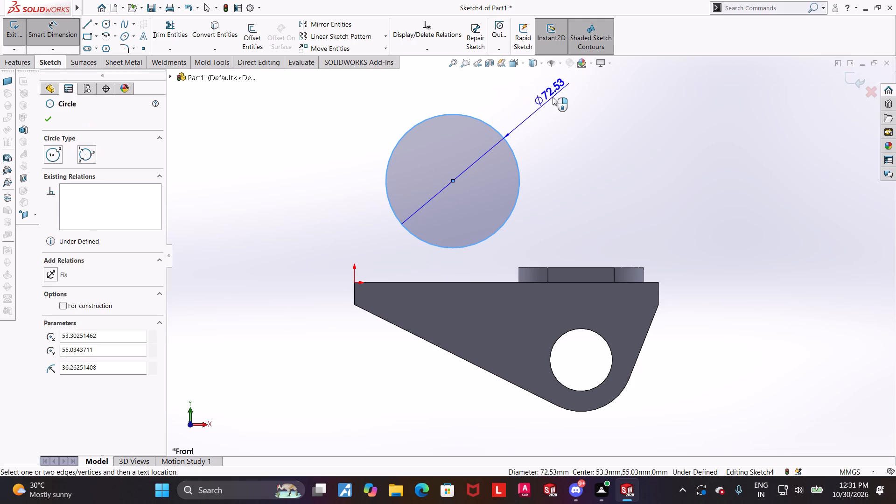
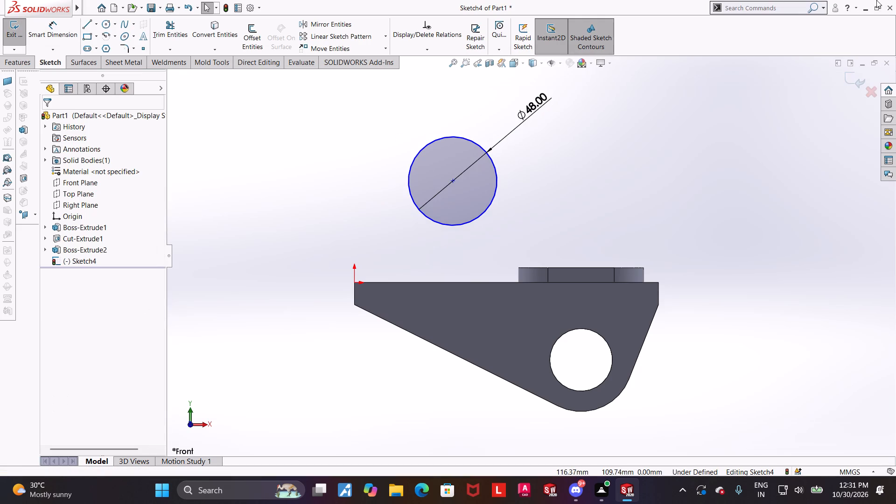
# Draw a concentric circle about 26 mm in diameter inside the 48 mm circle above the top plate.
pyautogui.scroll(-2, 702, 172)
pyautogui.scroll(2, 609, 169)
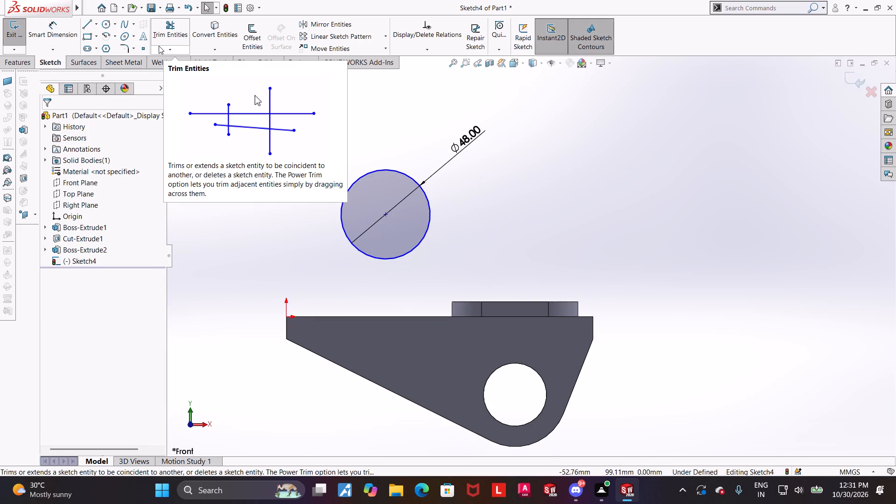
pyautogui.click(105, 24)
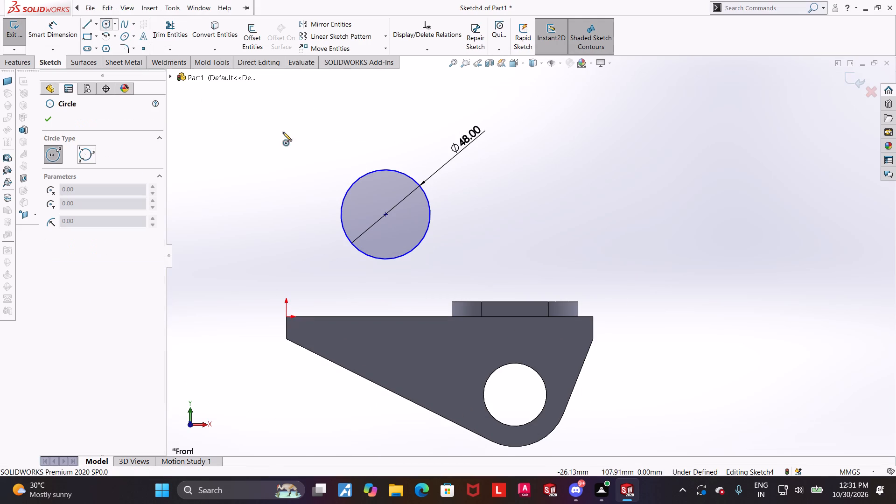
pyautogui.press('Escape')
pyautogui.scroll(1, 552, 194)
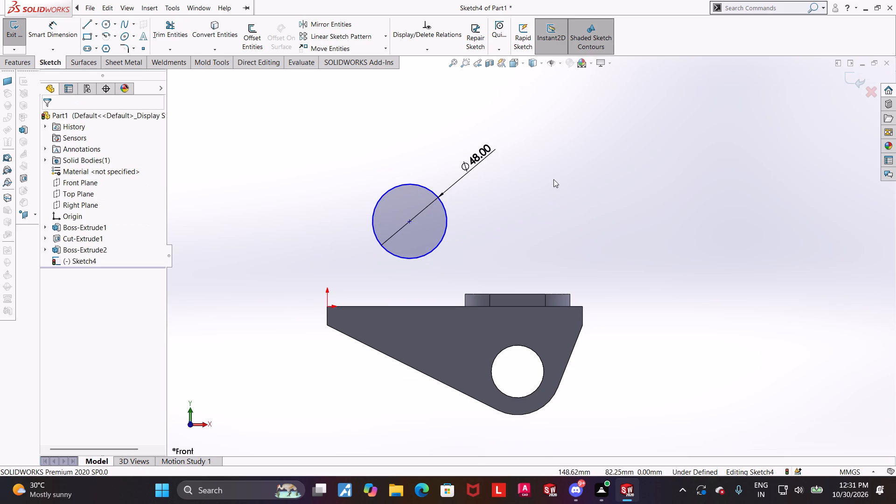
pyautogui.scroll(-1, 538, 180)
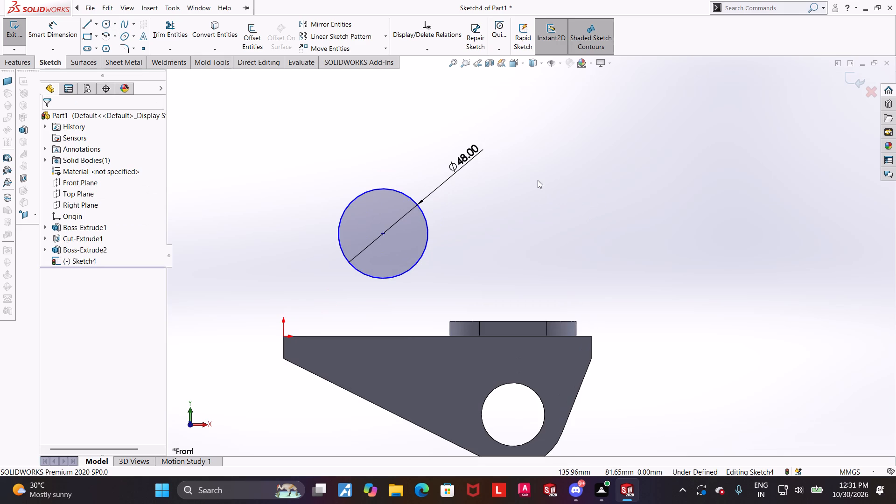
pyautogui.scroll(1, 536, 210)
pyautogui.scroll(-2, 455, 251)
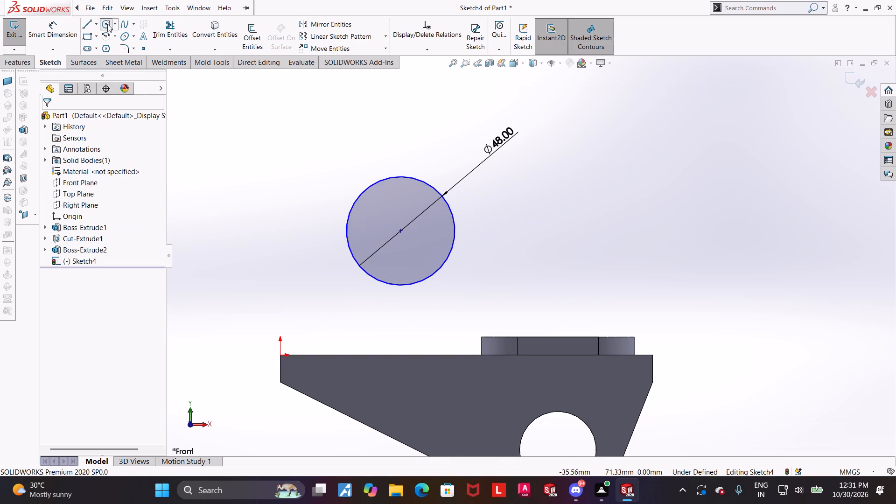
pyautogui.click(107, 24)
pyautogui.click(401, 233)
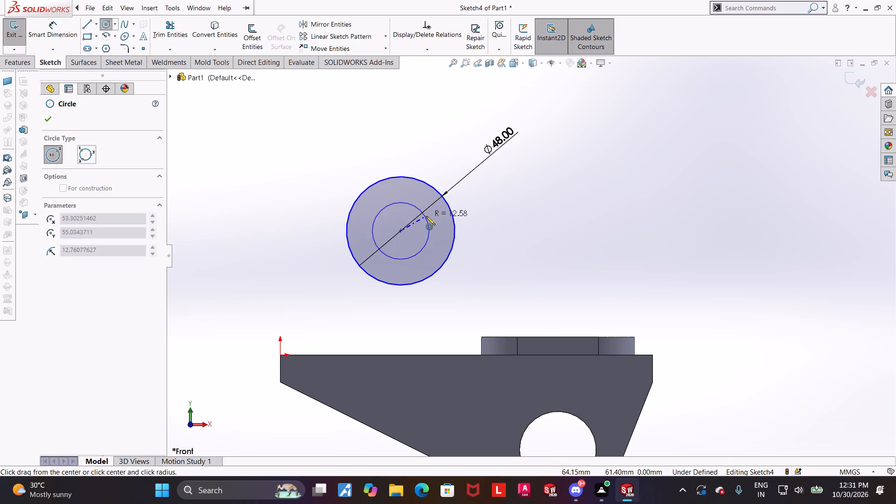
pyautogui.click(426, 216)
pyautogui.press('Escape')
# Dimension the inner circle's diameter as 20 mm.
pyautogui.click(62, 28)
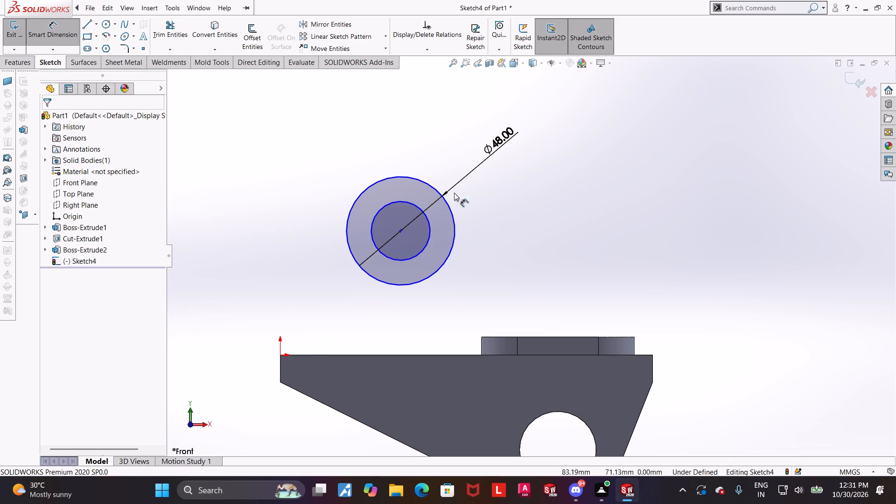
pyautogui.scroll(1, 548, 207)
pyautogui.scroll(-1, 509, 192)
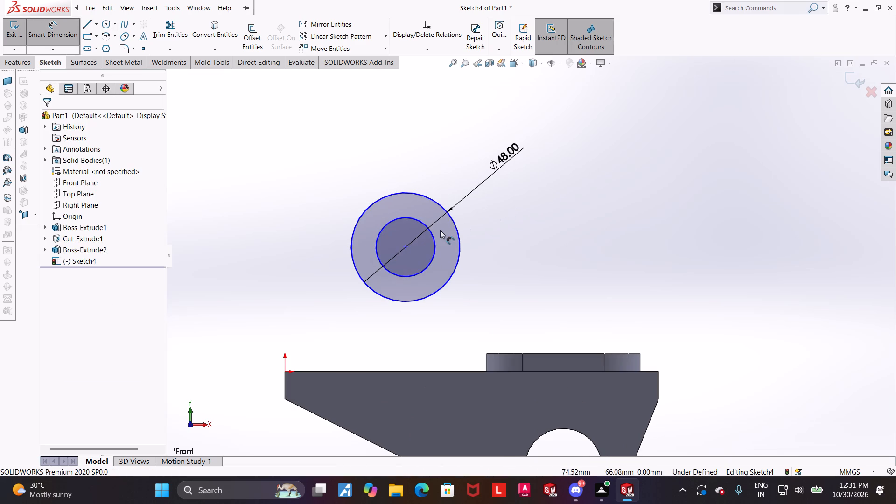
pyautogui.click(433, 234)
pyautogui.click(563, 224)
pyautogui.write('20')
pyautogui.press('Return')
pyautogui.press('Escape')
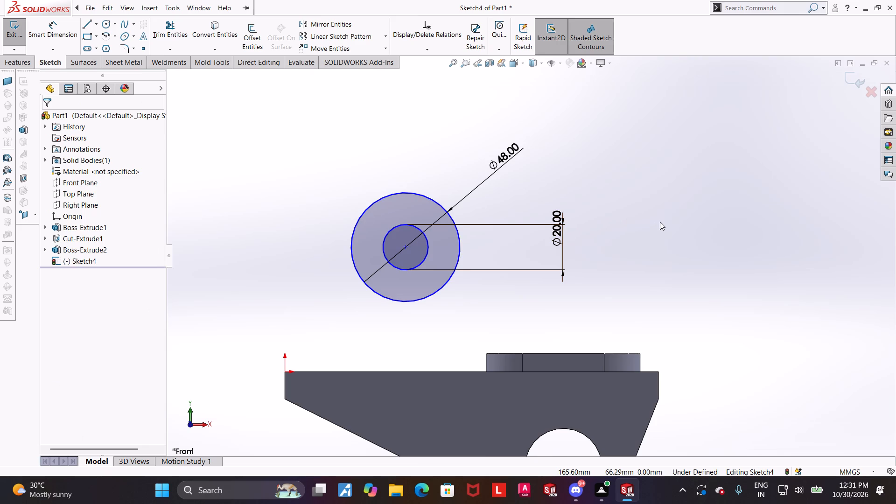
# Dimension the vertical distance between the circles' shared centre and the bracket's top plate edge.
pyautogui.scroll(1, 660, 222)
pyautogui.scroll(-1, 524, 224)
pyautogui.scroll(1, 463, 236)
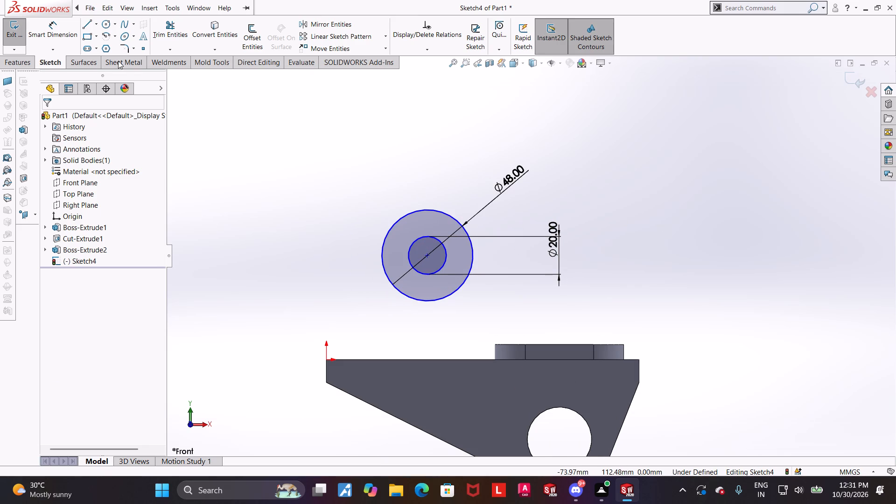
pyautogui.click(57, 29)
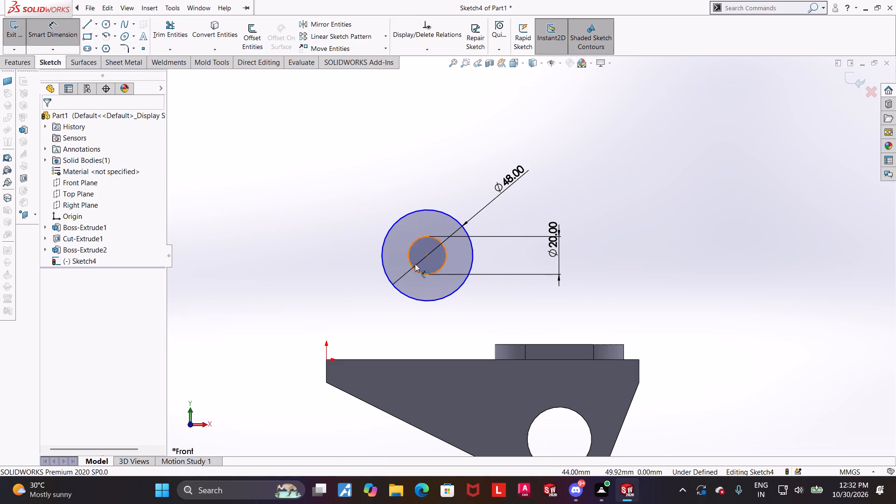
pyautogui.click(426, 254)
pyautogui.click(414, 358)
pyautogui.click(414, 360)
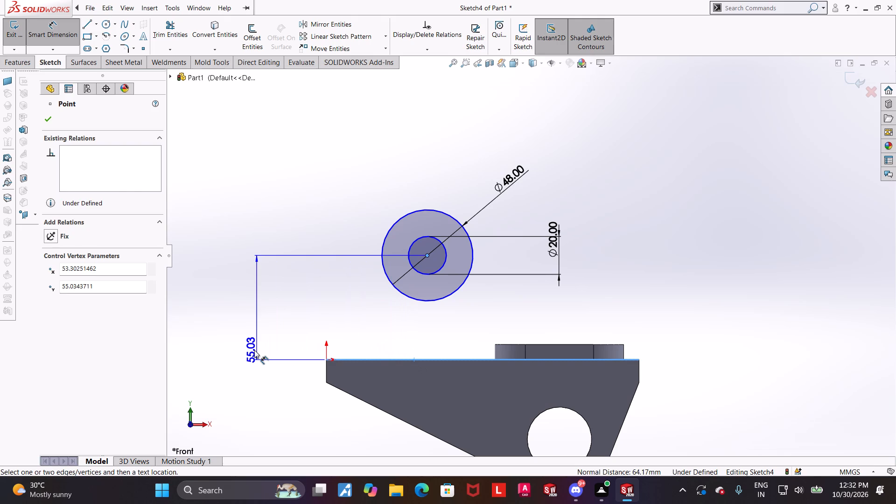
pyautogui.click(254, 350)
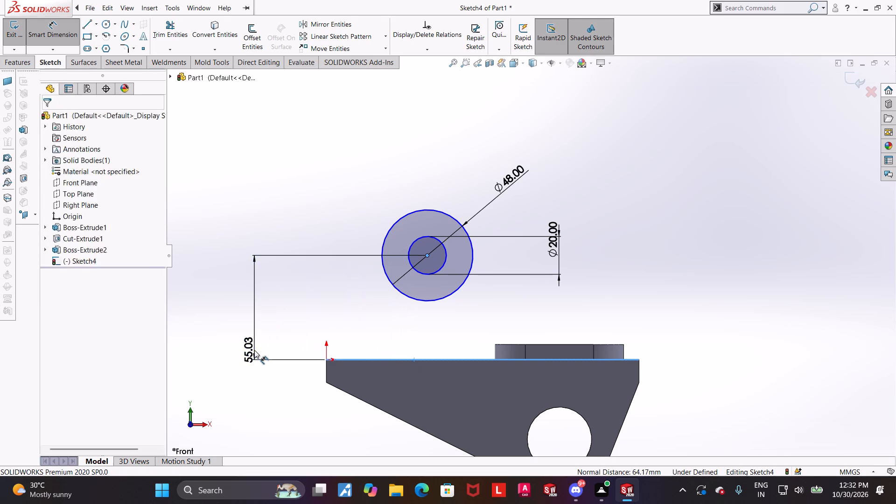
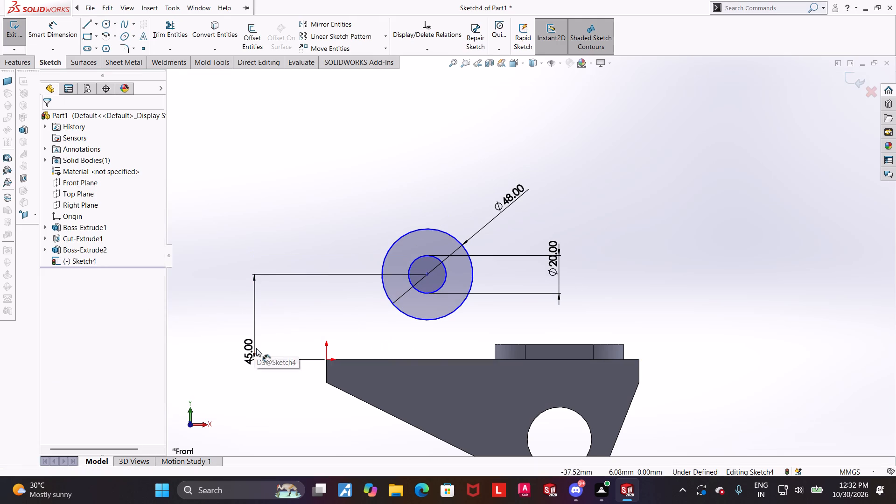
# Dimension the horizontal distance between the circles' shared centre and the origin at the bracket's top plate corner.
pyautogui.click(602, 301)
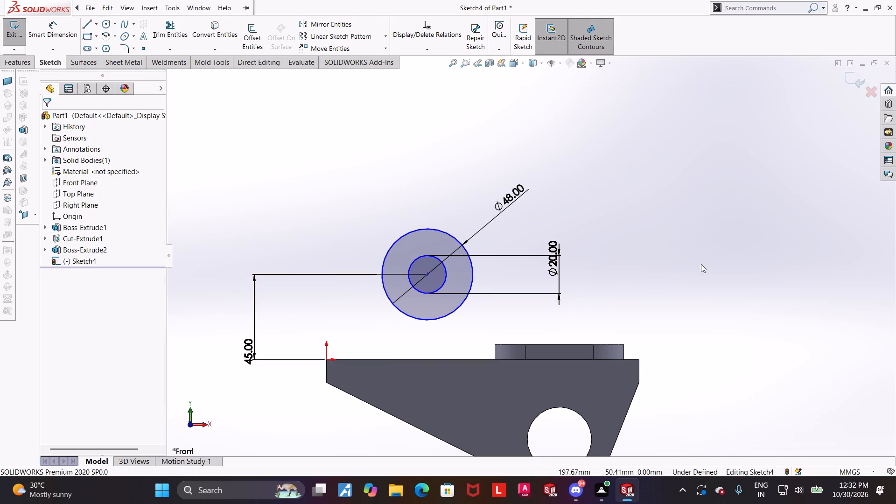
pyautogui.scroll(1, 686, 262)
pyautogui.scroll(-1, 553, 274)
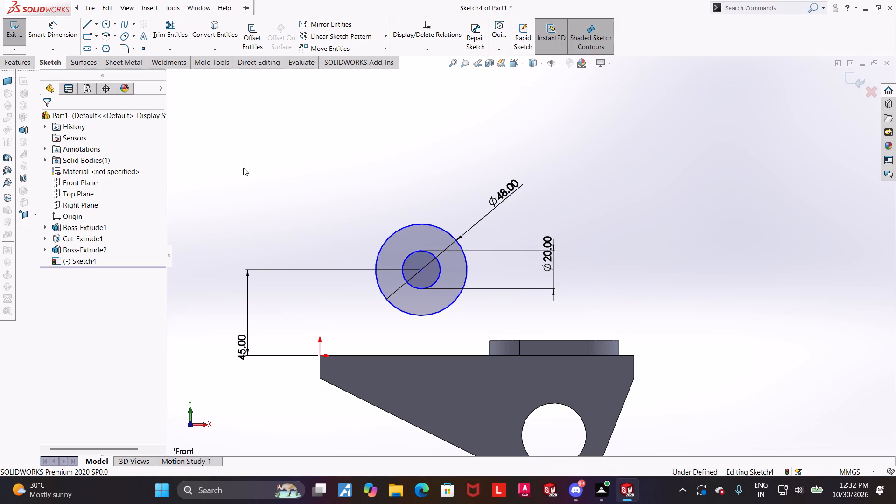
pyautogui.click(52, 25)
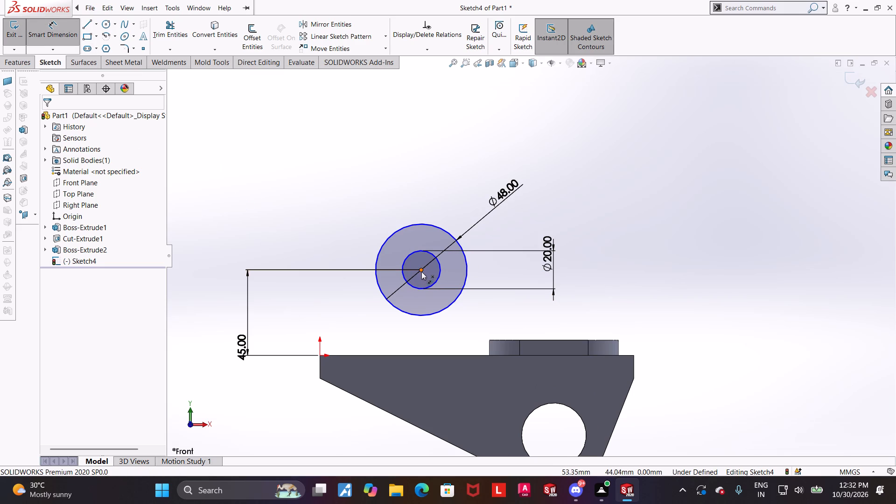
pyautogui.click(421, 271)
pyautogui.click(321, 353)
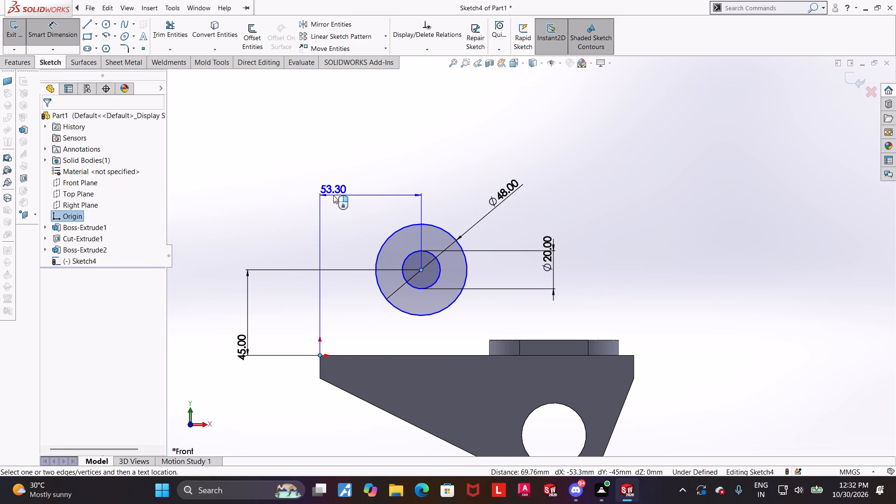
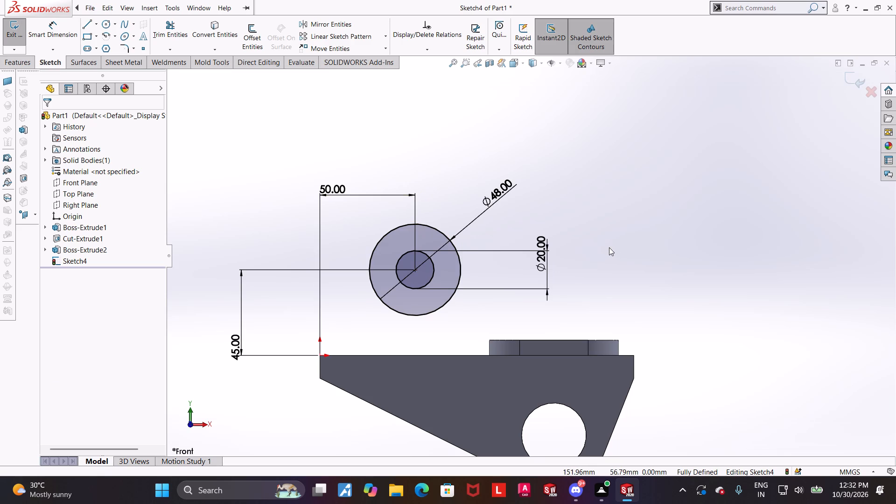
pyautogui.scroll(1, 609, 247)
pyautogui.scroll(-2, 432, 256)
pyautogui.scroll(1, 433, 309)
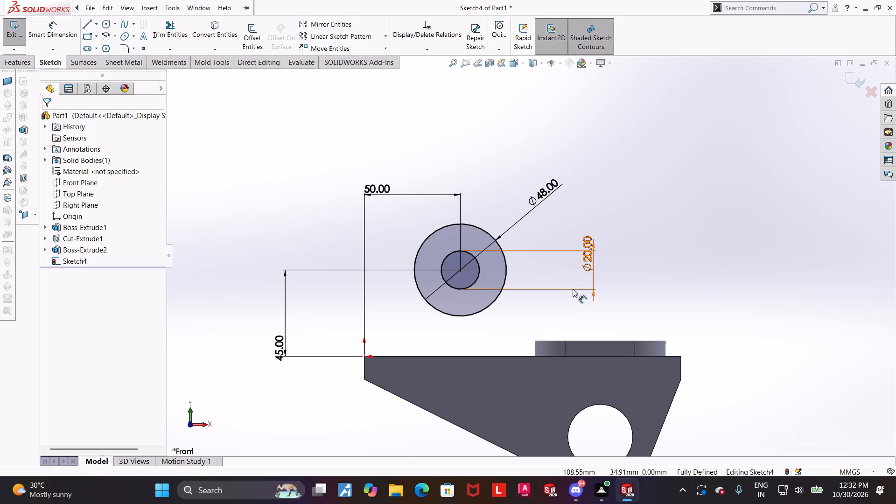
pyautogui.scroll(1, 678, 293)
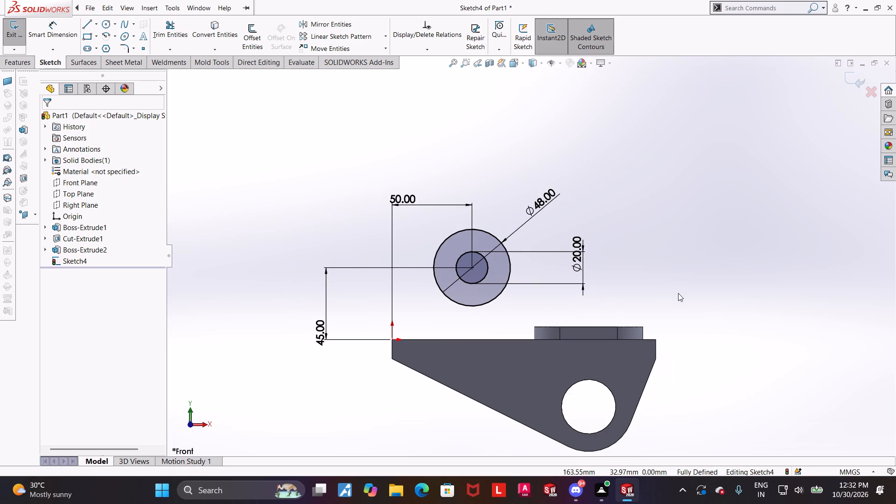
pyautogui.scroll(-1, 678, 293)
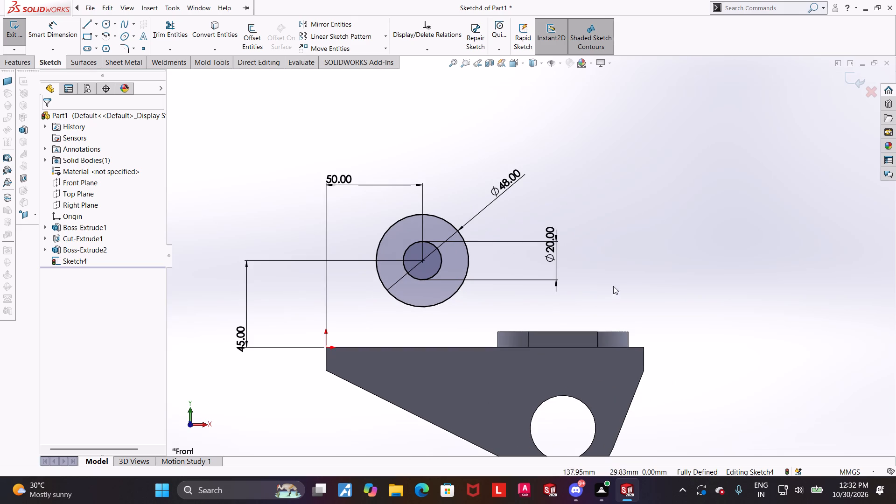
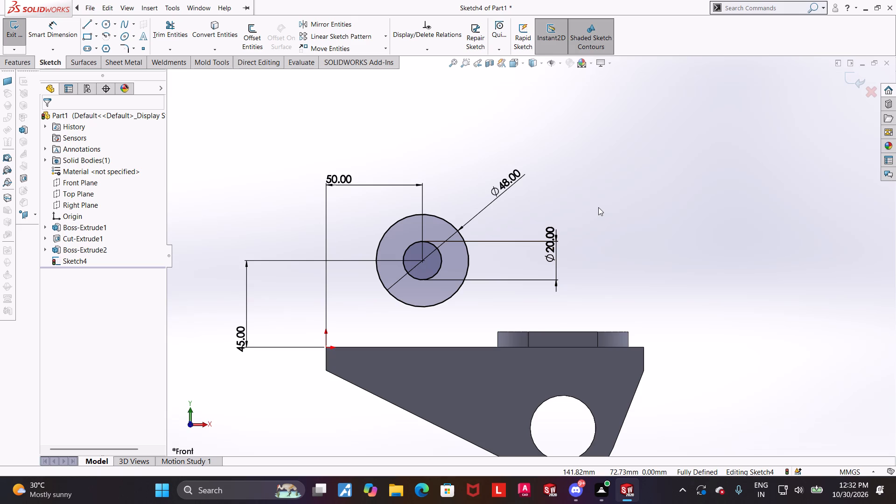
# Finish the sketch of the two concentric circles above the plate.
pyautogui.scroll(1, 619, 229)
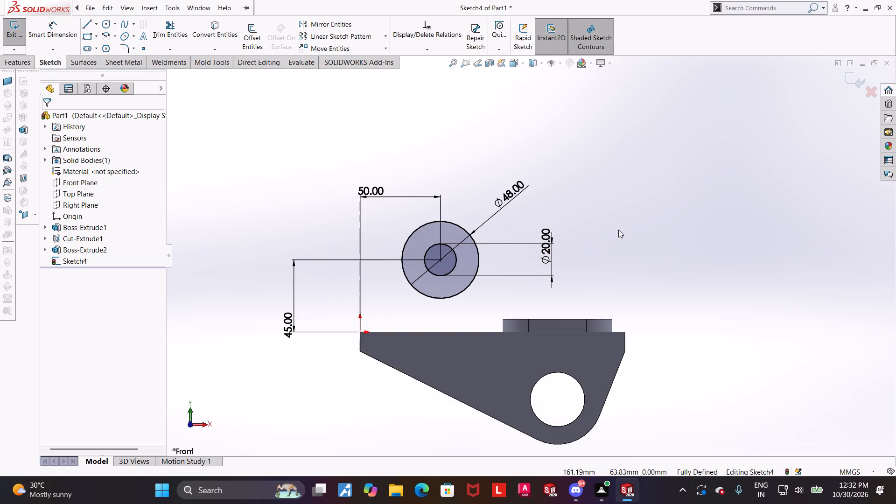
pyautogui.moveTo(616, 231); pyautogui.dragTo(583, 245, button='middle')
pyautogui.click(854, 79)
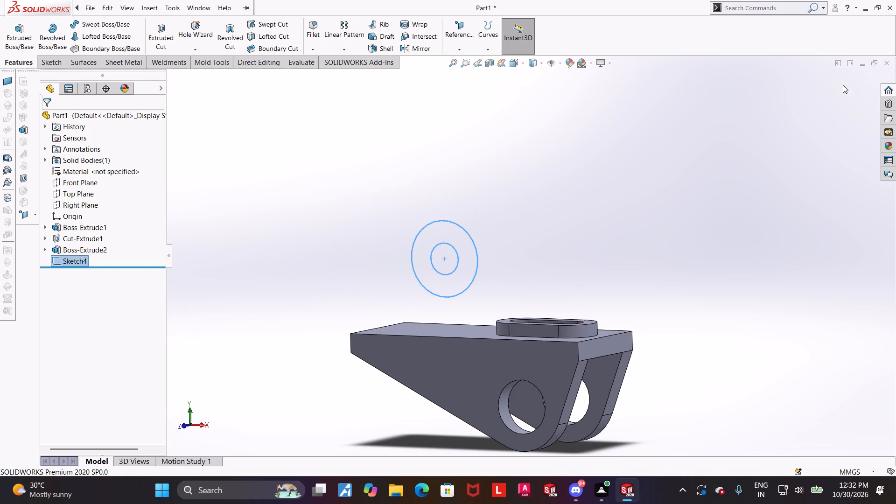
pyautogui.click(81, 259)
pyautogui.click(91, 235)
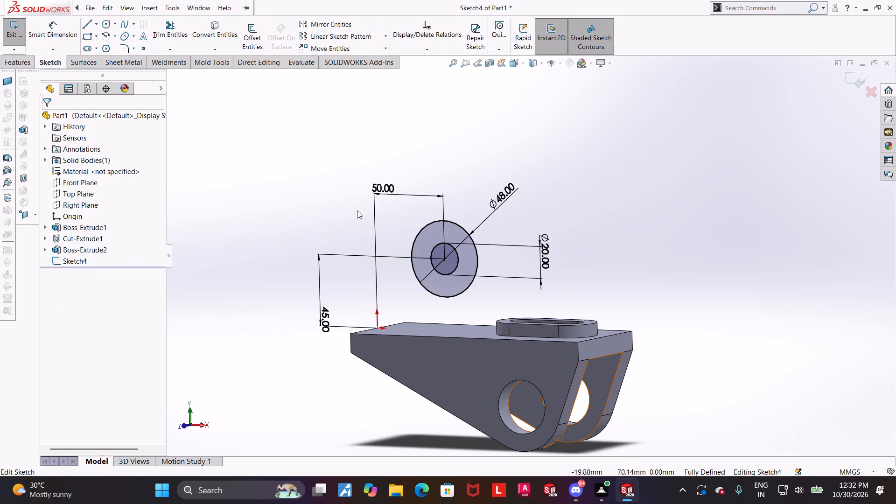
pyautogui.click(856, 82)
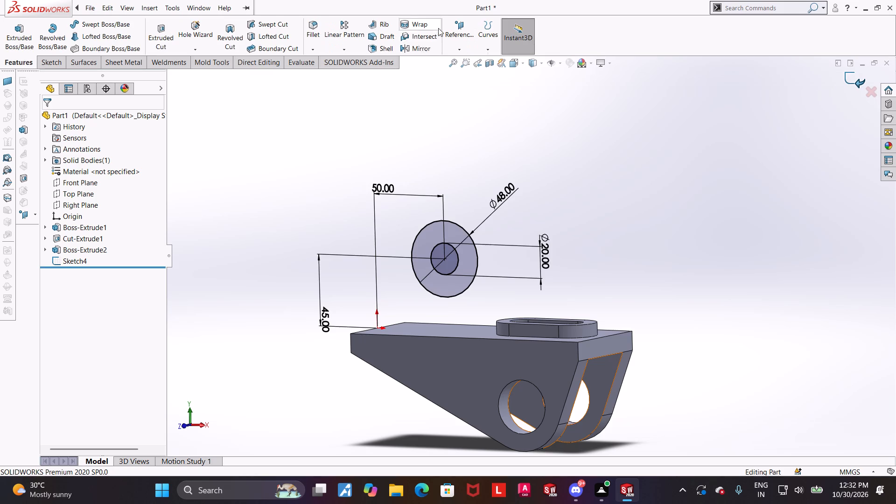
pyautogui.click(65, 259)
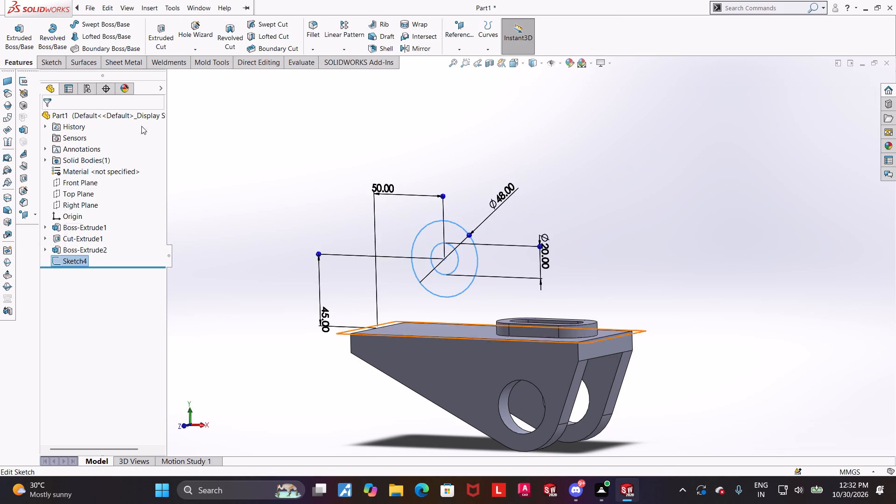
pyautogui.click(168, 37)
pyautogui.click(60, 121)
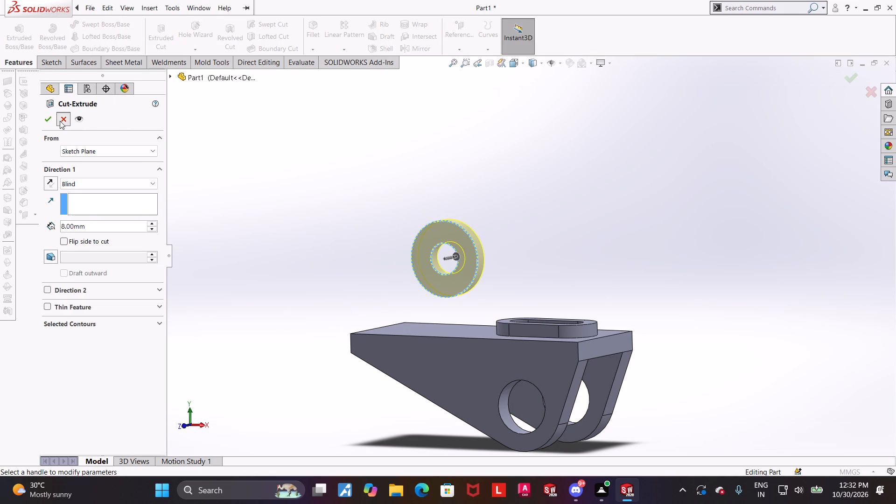
# Extrude the concentric-circle sketch as a boss from its sketch plane, using Mid Plane with a depth of 55 mm.
pyautogui.click(20, 31)
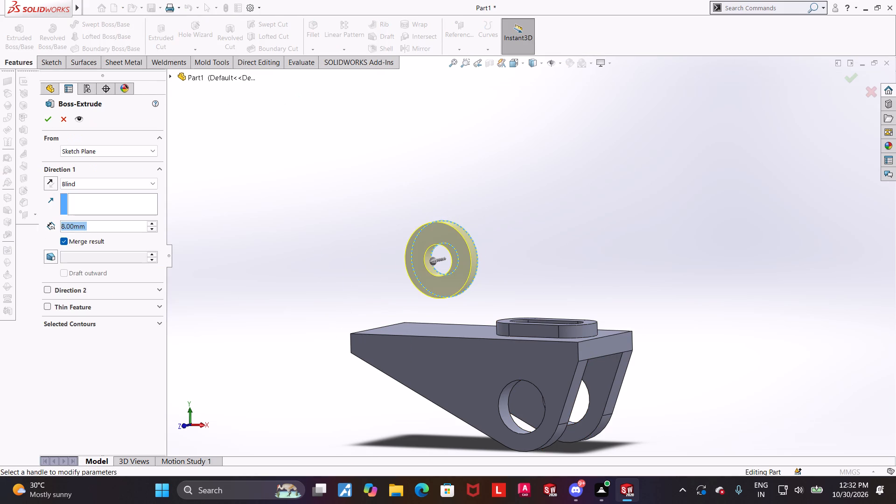
pyautogui.click(90, 154)
pyautogui.click(91, 188)
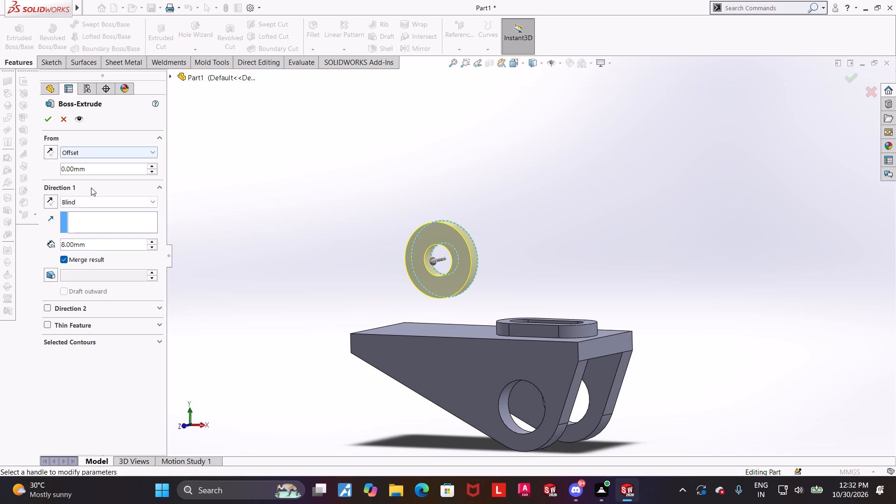
pyautogui.click(91, 154)
pyautogui.click(84, 157)
pyautogui.click(87, 149)
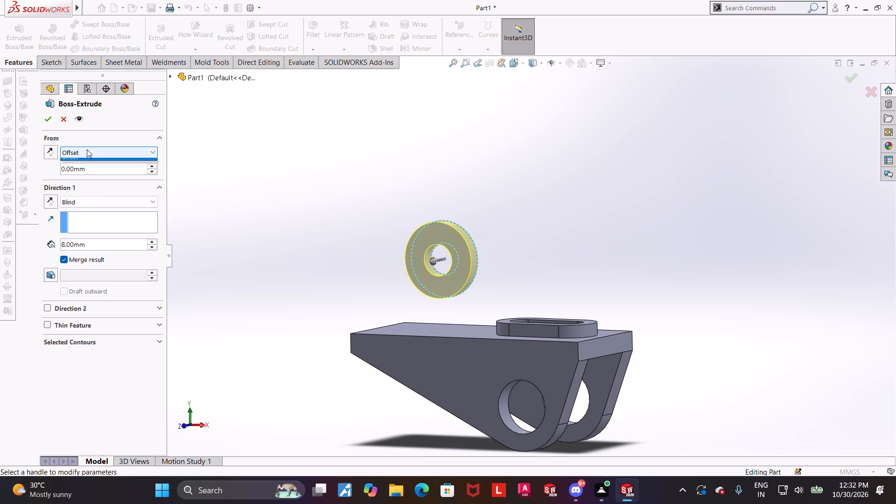
pyautogui.click(85, 166)
pyautogui.click(89, 184)
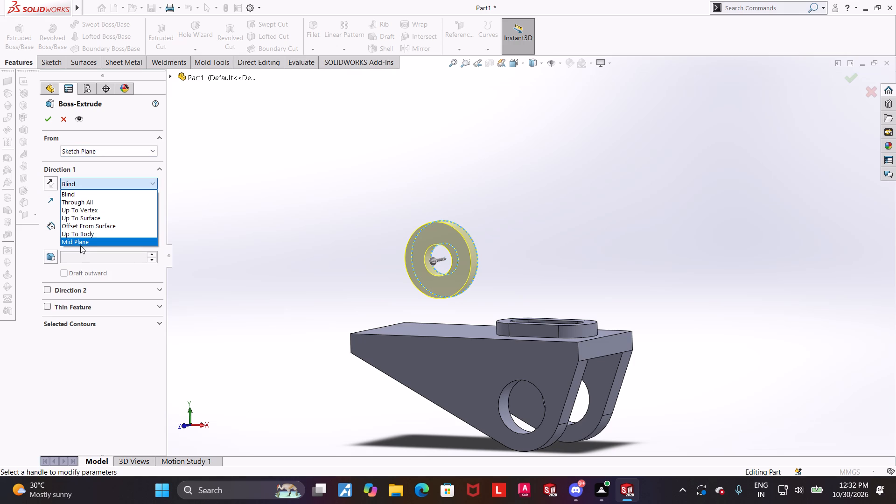
pyautogui.click(80, 245)
pyautogui.click(78, 240)
pyautogui.scroll(1, 315, 235)
pyautogui.scroll(-1, 414, 241)
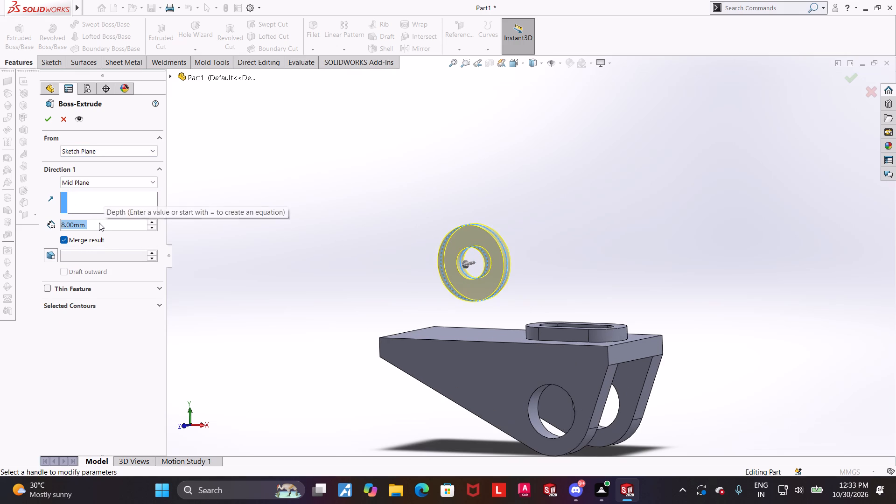
pyautogui.write('55')
pyautogui.press('Return')
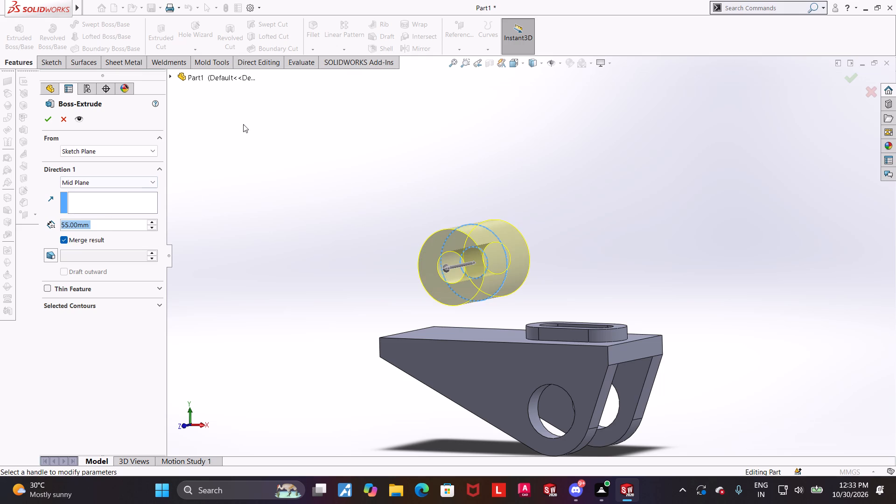
pyautogui.click(53, 120)
pyautogui.click(336, 187)
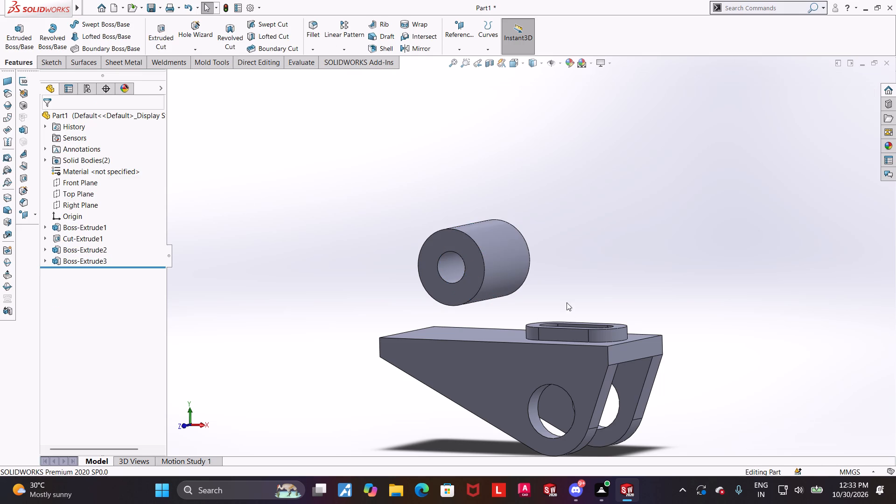
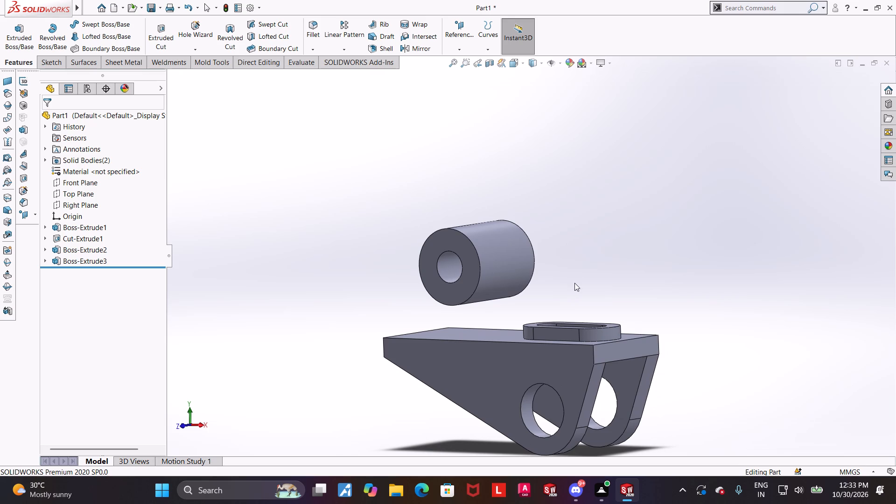
# Open a new sketch on the cylinder's front annular face and view it straight on.
pyautogui.moveTo(578, 279); pyautogui.dragTo(604, 282, button='middle')
pyautogui.click(477, 276)
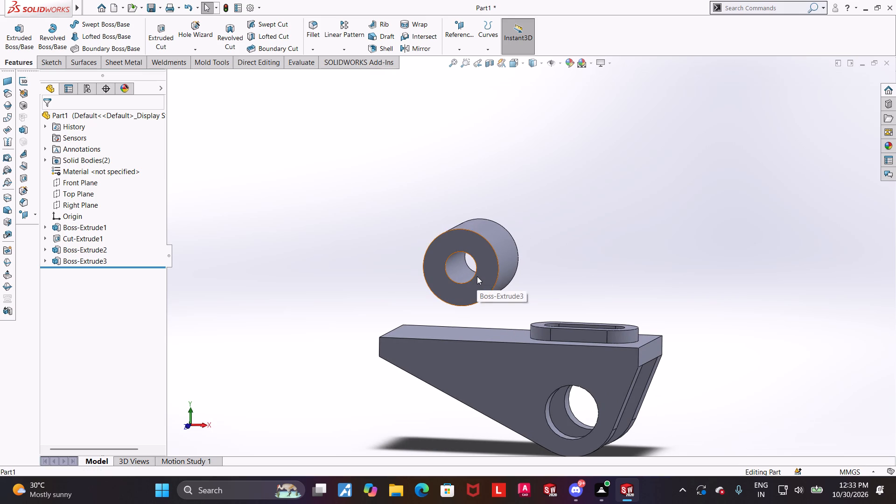
pyautogui.click(520, 249)
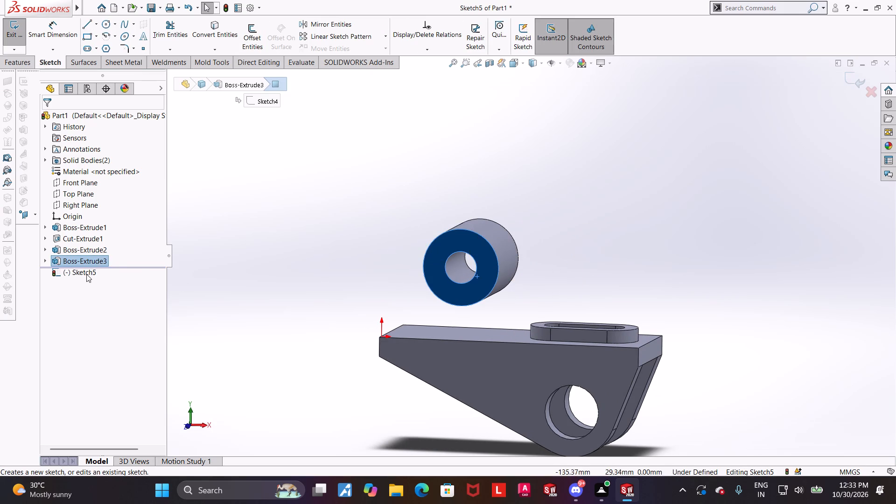
pyautogui.click(85, 273)
pyautogui.click(108, 265)
pyautogui.scroll(1, 453, 230)
pyautogui.scroll(-2, 547, 189)
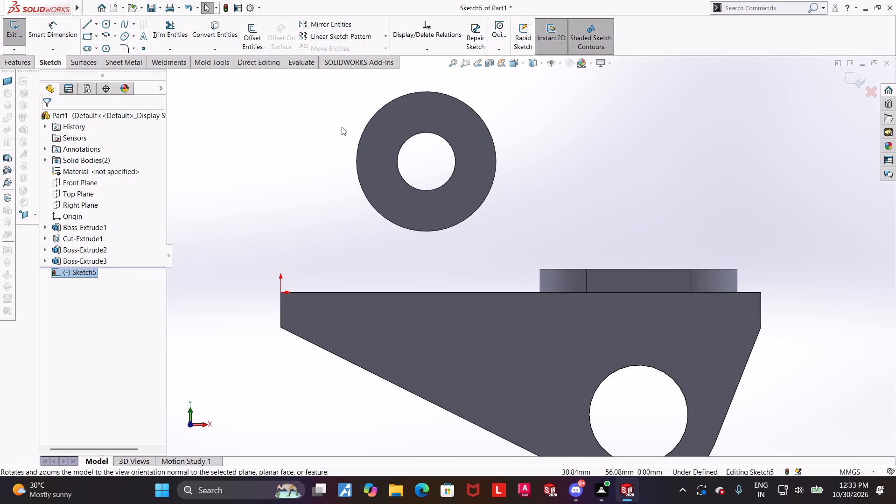
# Sketch two slanted lines, about 50 mm and 59 mm long, from the cylinder's outer edge to the plate's top edge, joined by a base line.
pyautogui.click(91, 23)
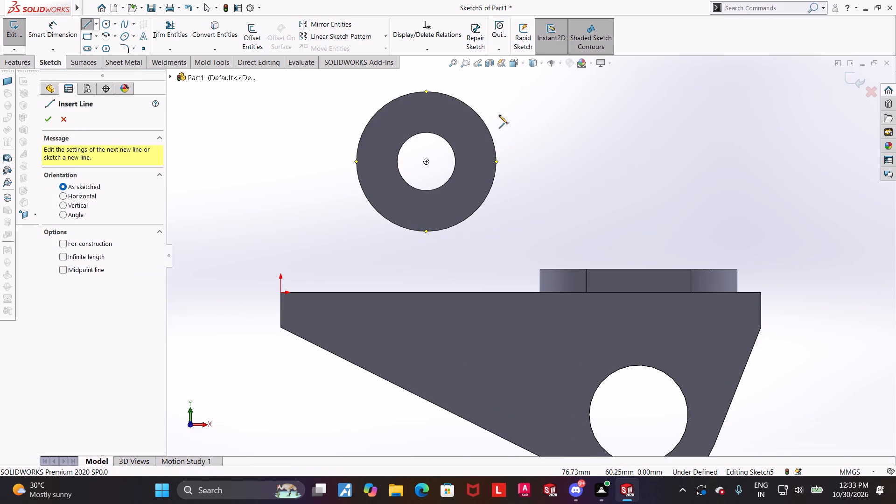
pyautogui.click(477, 112)
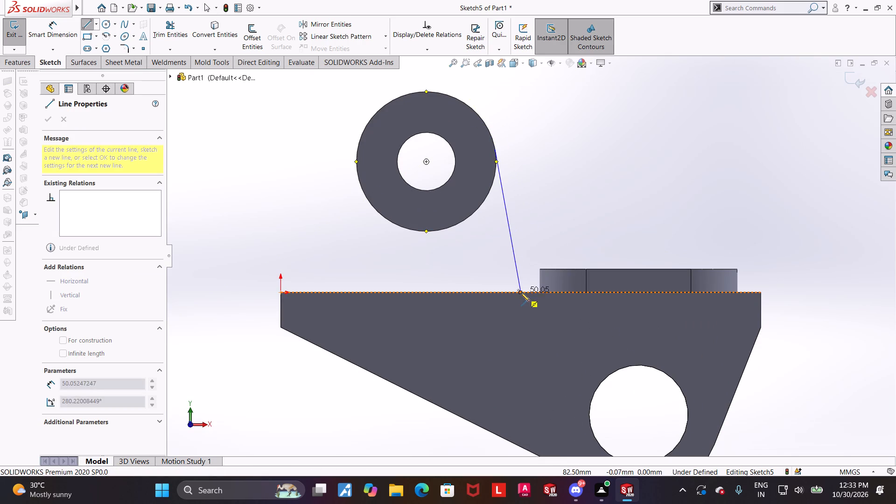
pyautogui.click(521, 293)
pyautogui.press('Escape')
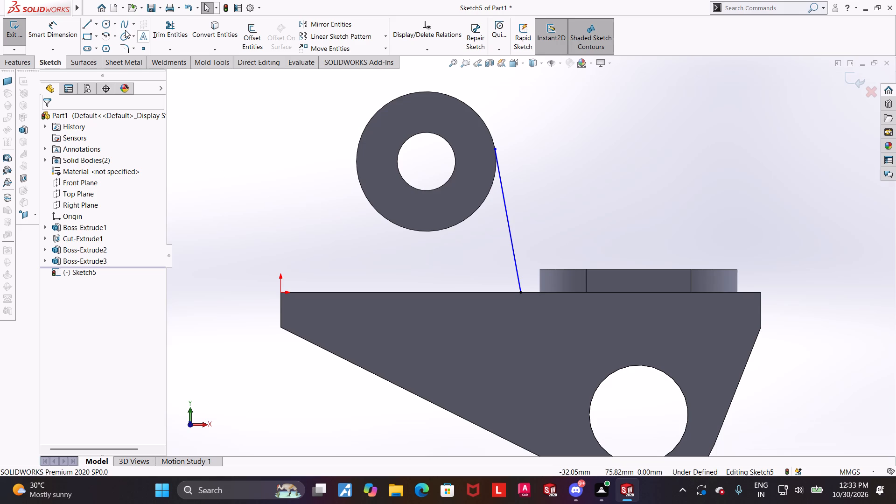
pyautogui.click(85, 22)
pyautogui.click(364, 124)
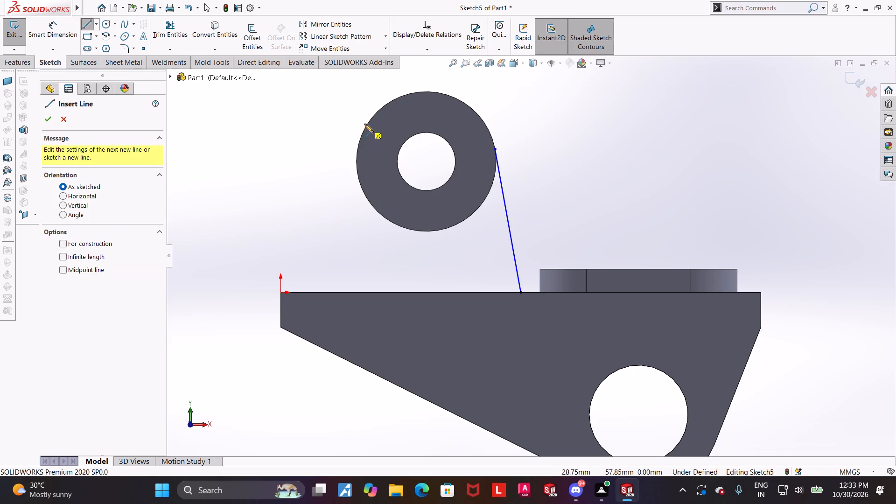
pyautogui.click(331, 293)
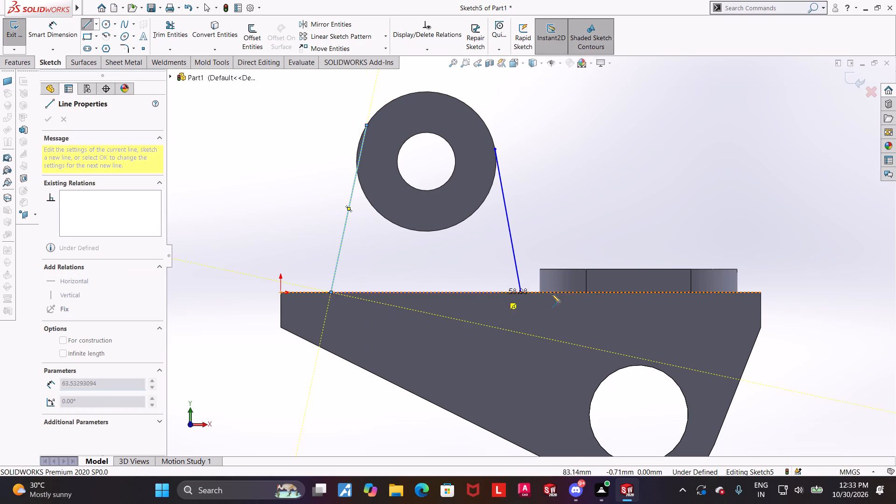
pyautogui.press('Escape')
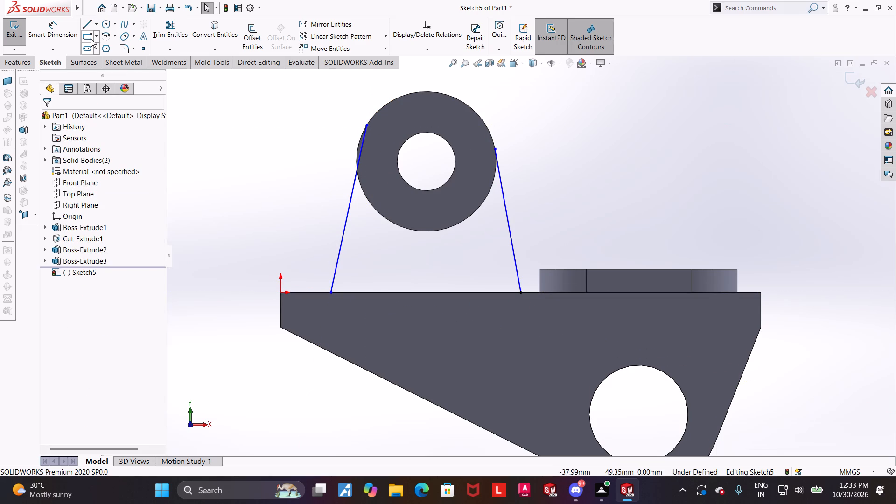
pyautogui.click(88, 29)
pyautogui.click(332, 293)
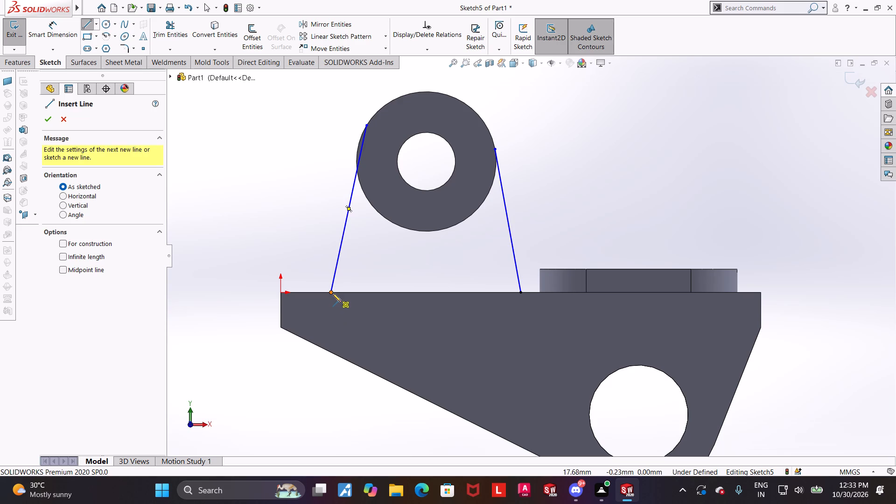
pyautogui.click(522, 294)
pyautogui.press('Escape')
pyautogui.press('Escape')
pyautogui.press('Escape')
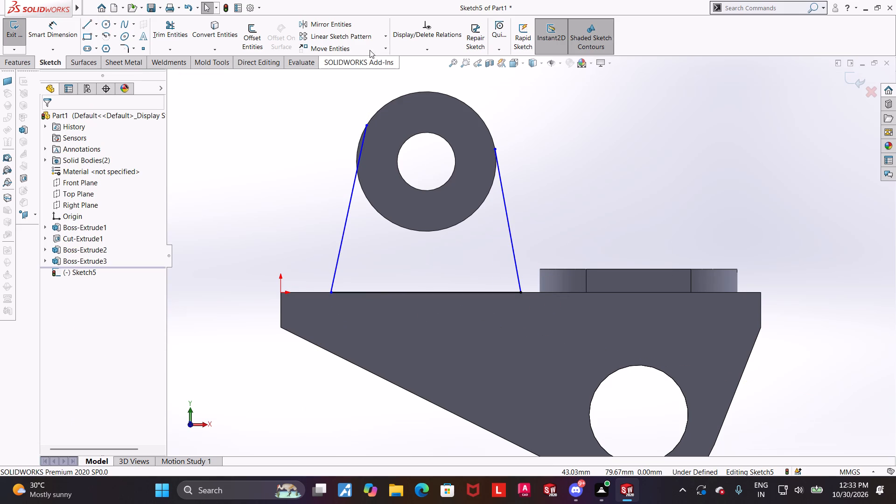
pyautogui.press('Escape')
# Convert the cylinder's outer circular edge into the sketch and trim away its upper arc between the slanted lines.
pyautogui.click(220, 37)
pyautogui.click(440, 231)
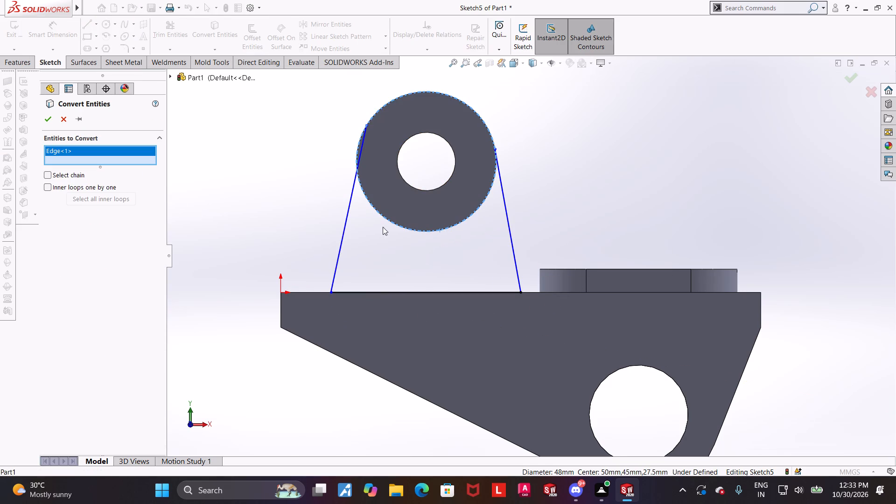
pyautogui.click(45, 122)
pyautogui.press('Escape')
pyautogui.click(178, 23)
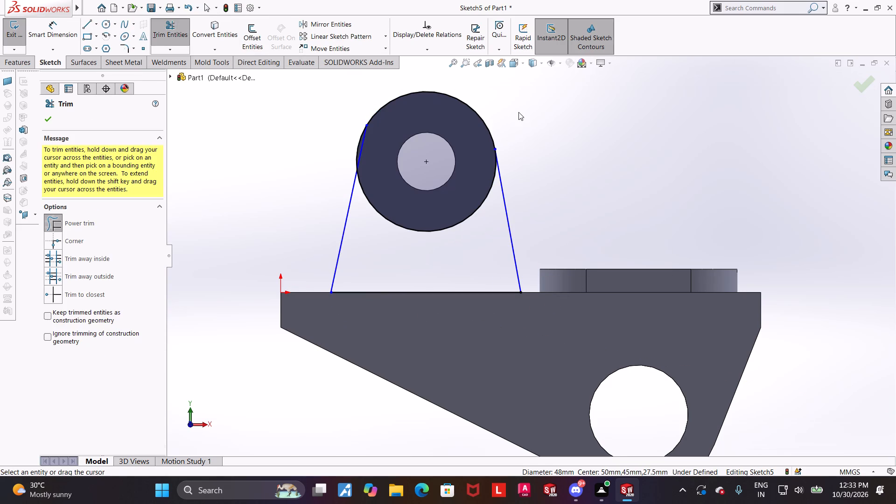
pyautogui.moveTo(454, 119); pyautogui.dragTo(466, 66)
pyautogui.press('Escape')
# Make both slanted lines tangent to the converted arc.
pyautogui.click(351, 187)
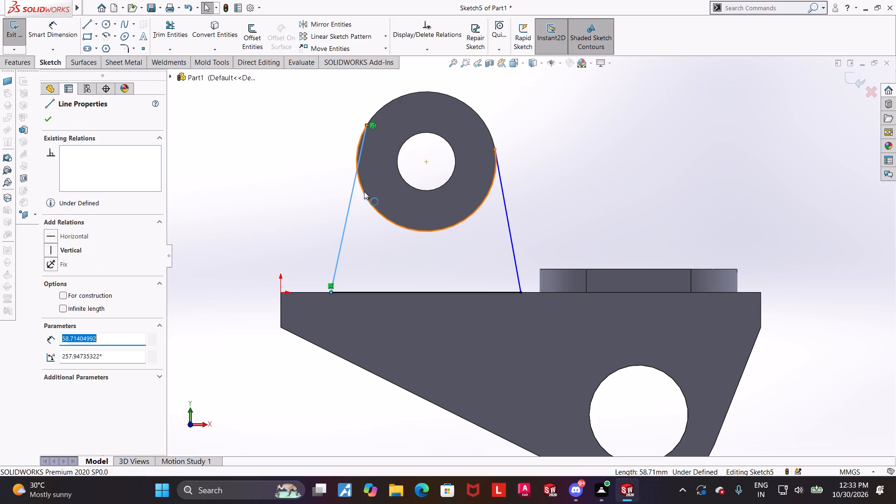
pyautogui.click(364, 191)
pyautogui.click(363, 232)
pyautogui.keyDown('ctrl'); pyautogui.click(349, 211); pyautogui.keyUp('ctrl')
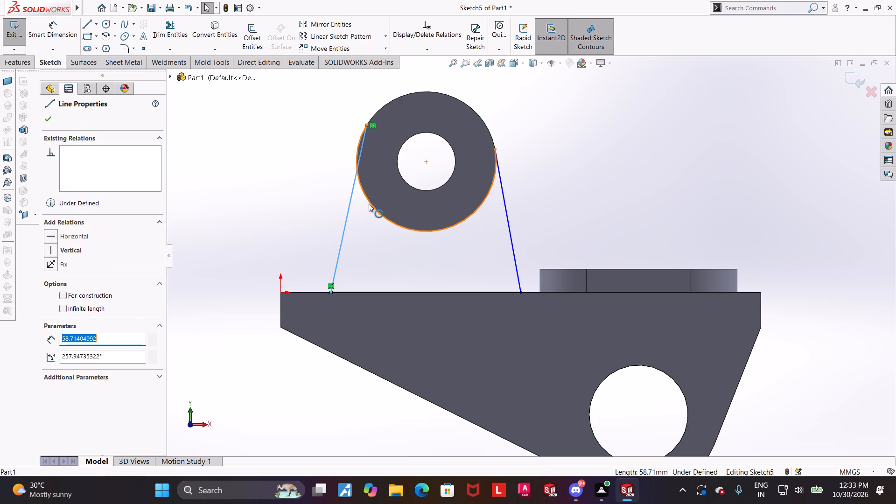
pyautogui.keyDown('ctrl'); pyautogui.click(369, 203); pyautogui.keyUp('ctrl')
pyautogui.click(49, 287)
pyautogui.click(777, 149)
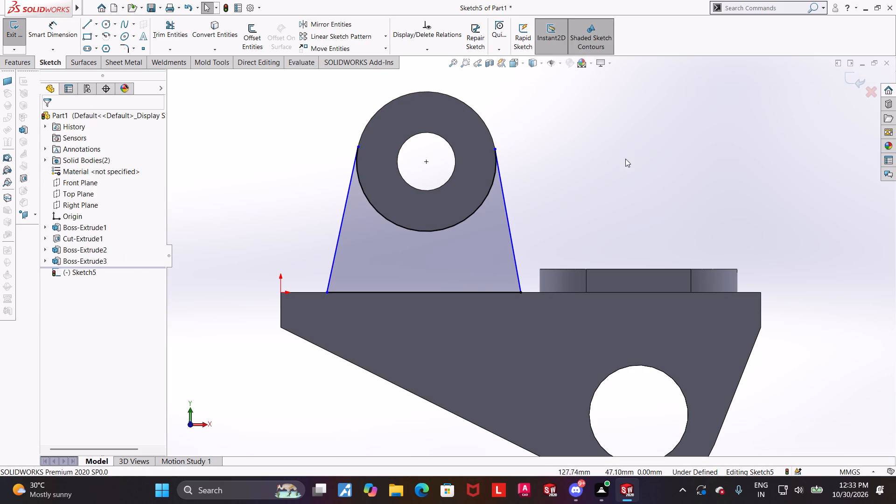
pyautogui.click(491, 183)
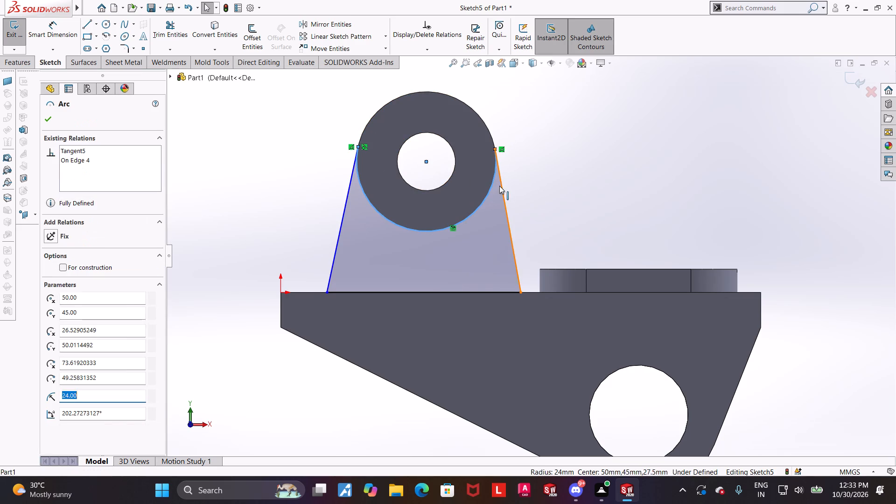
pyautogui.keyDown('ctrl'); pyautogui.click(500, 186); pyautogui.keyUp('ctrl')
pyautogui.click(49, 280)
pyautogui.click(238, 145)
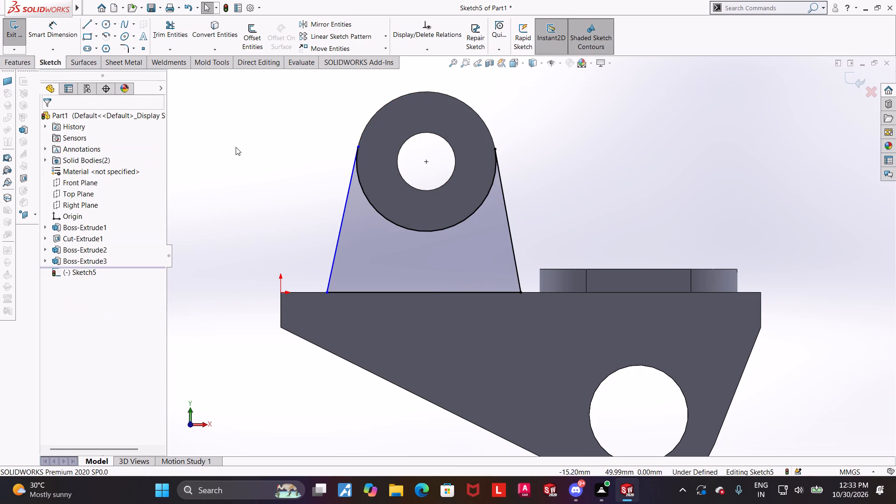
# Dimension the profile's base line along the plate's top edge to 66 mm.
pyautogui.click(71, 31)
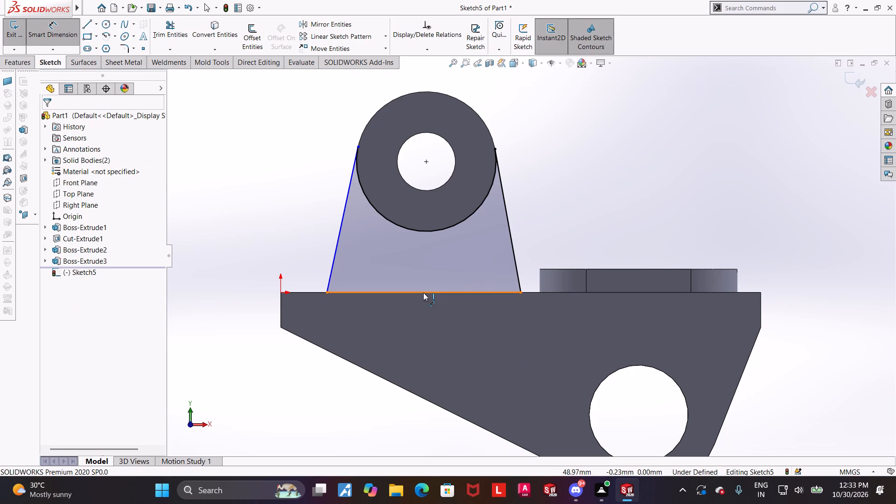
pyautogui.click(423, 293)
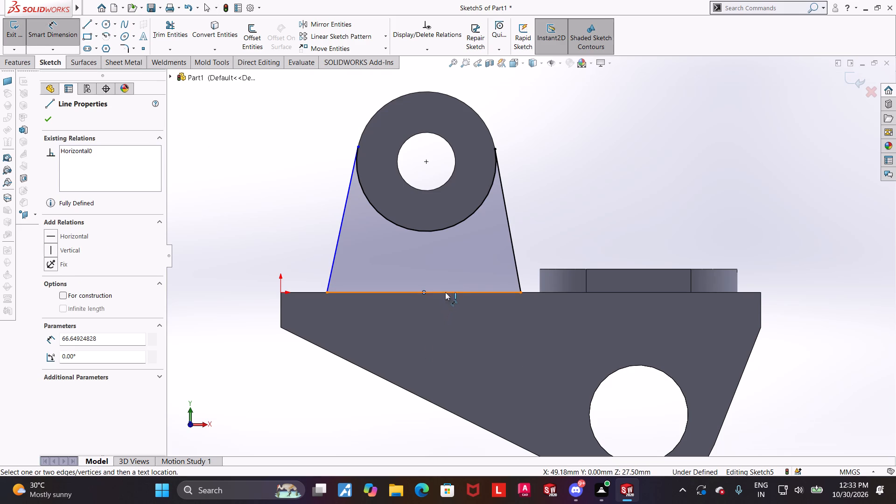
pyautogui.click(445, 292)
pyautogui.press('Escape')
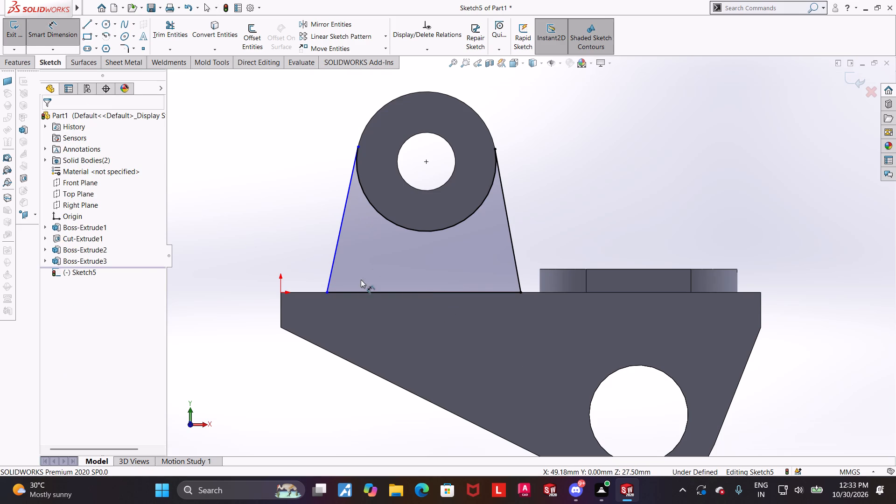
pyautogui.click(359, 294)
pyautogui.click(363, 332)
pyautogui.write('66')
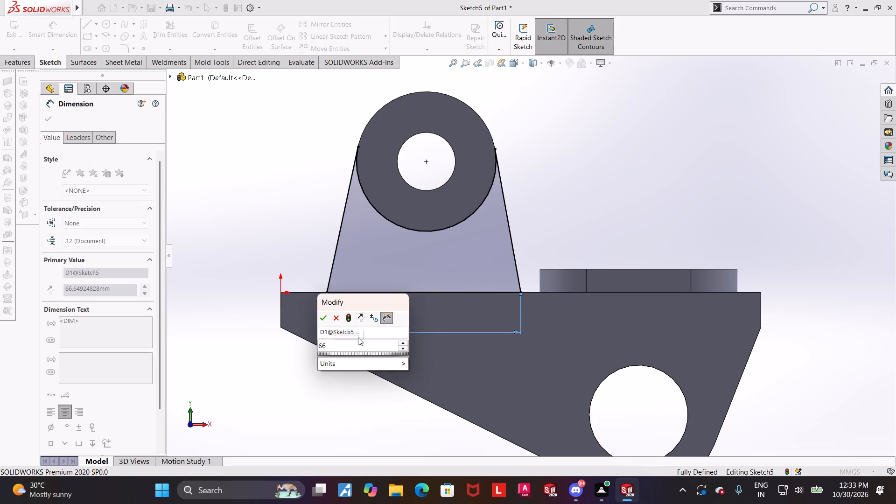
pyautogui.press('Return')
pyautogui.press('Escape')
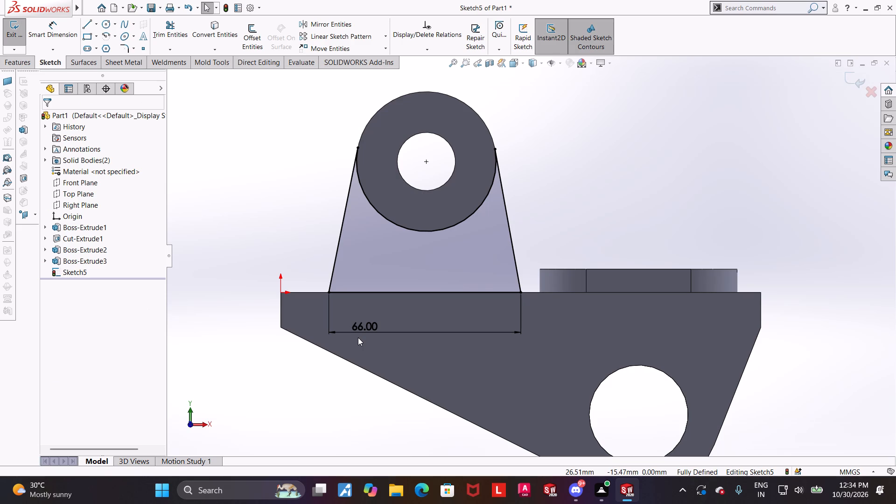
# Finish the sketch of the tapered support profile between the cylinder and plate.
pyautogui.scroll(1, 627, 309)
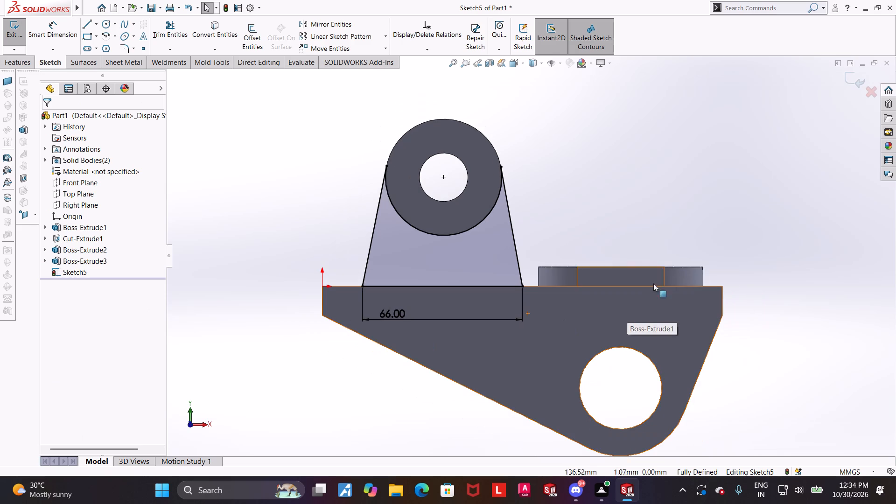
pyautogui.scroll(1, 567, 219)
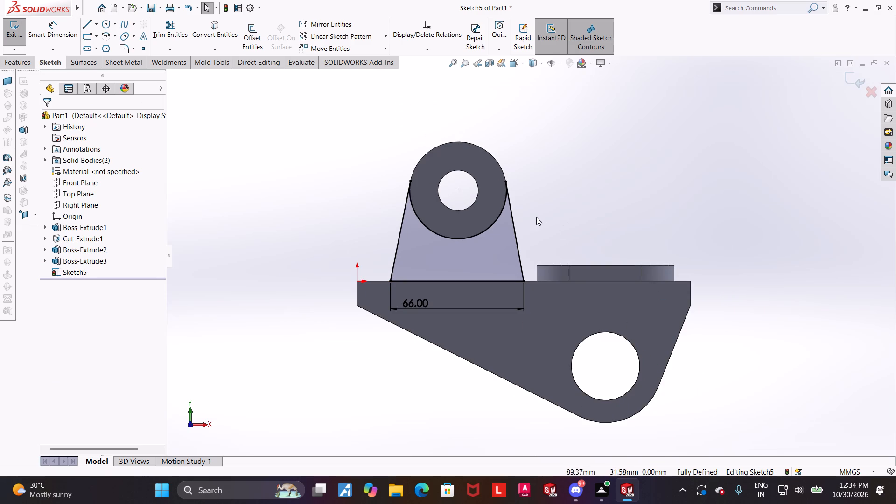
pyautogui.scroll(-2, 516, 210)
pyautogui.moveTo(554, 201); pyautogui.dragTo(514, 228, button='middle')
pyautogui.scroll(3, 515, 229)
pyautogui.scroll(-1, 495, 202)
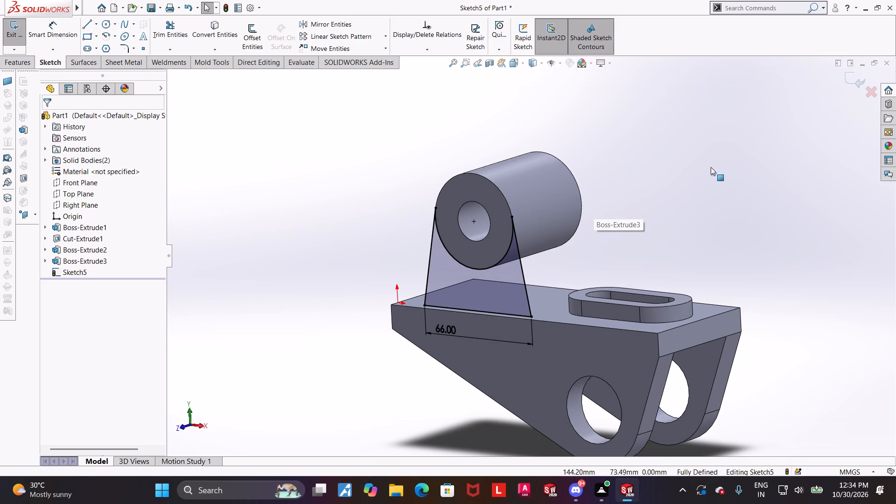
pyautogui.click(864, 76)
# Set up a Blind boss extrusion of the support profile, reversed to run under the cylinder, with a depth of 9 mm.
pyautogui.scroll(-1, 786, 195)
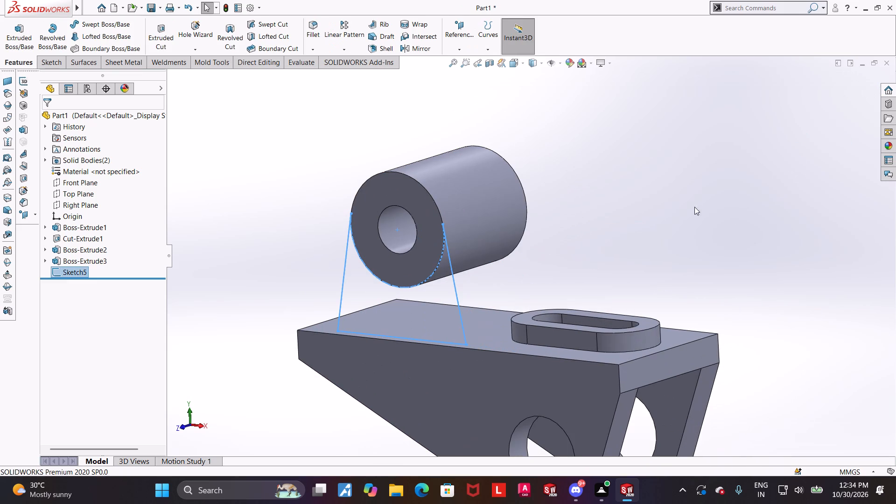
pyautogui.click(24, 34)
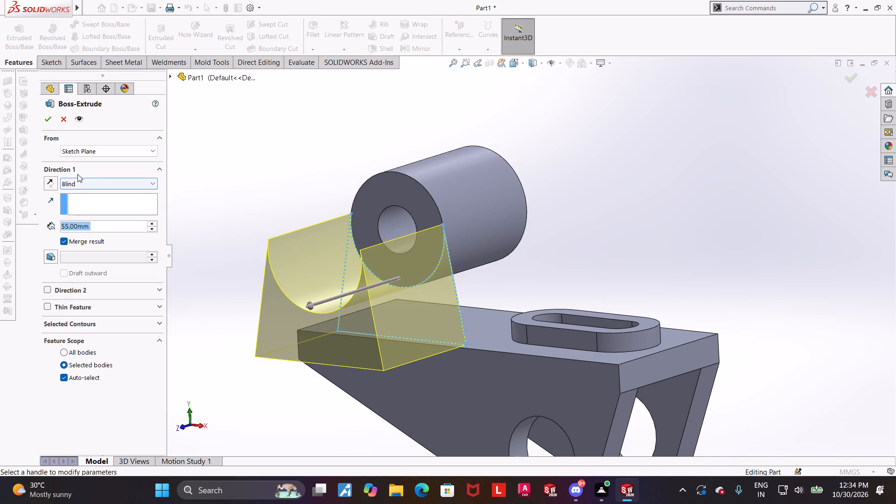
pyautogui.click(56, 179)
pyautogui.click(67, 185)
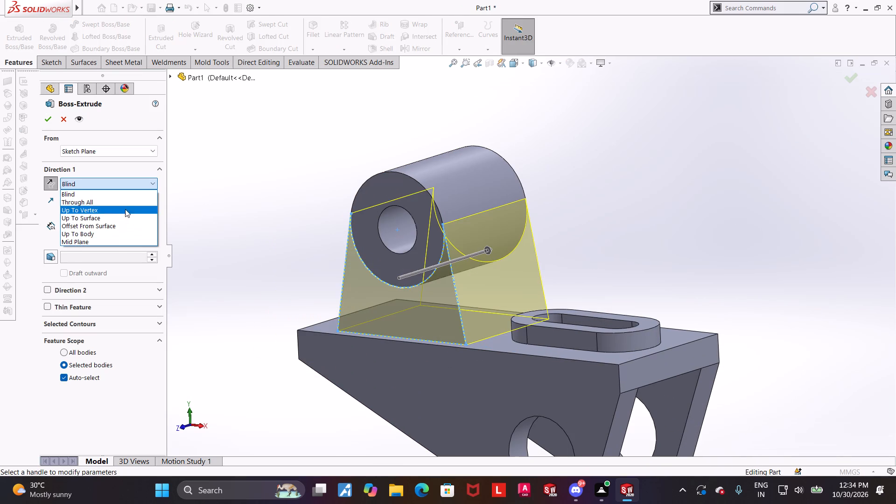
pyautogui.click(104, 196)
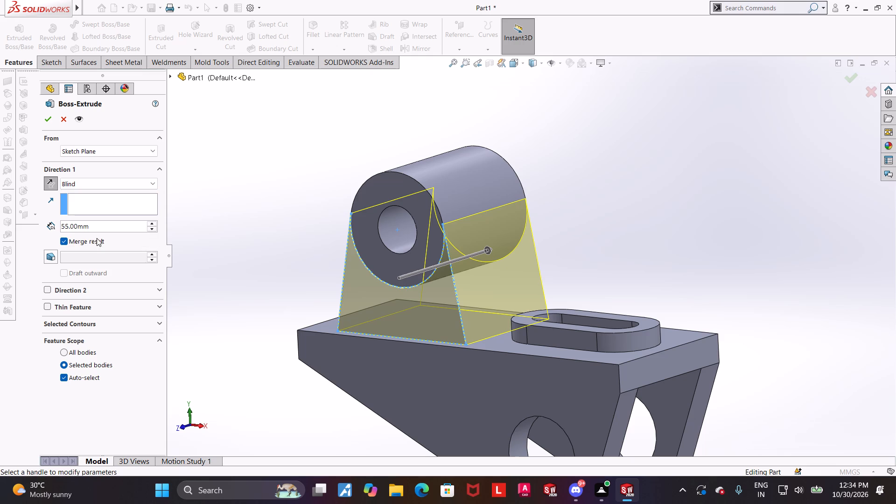
pyautogui.moveTo(116, 224); pyautogui.dragTo(0, 218)
pyautogui.press('9')
pyautogui.press('Return')
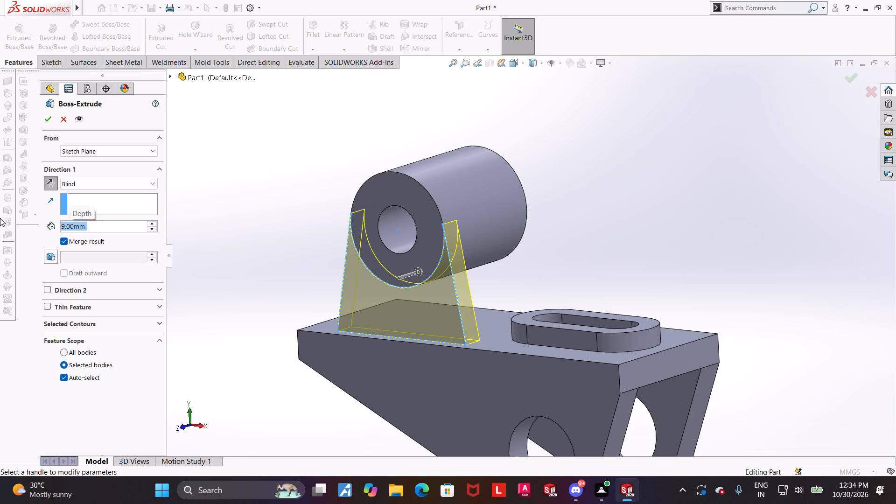
# Start the support's extrusion from a 9 mm offset, flipped inward under the cylinder, and complete the 9 mm Blind boss.
pyautogui.click(98, 149)
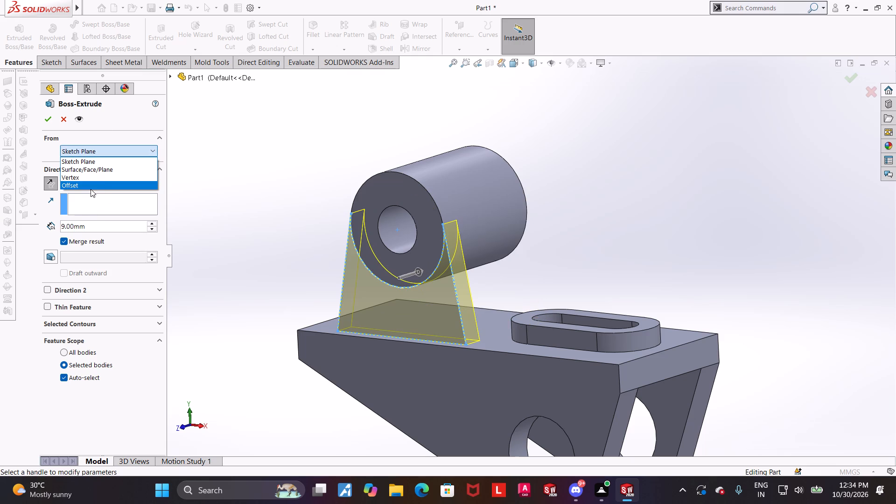
pyautogui.click(91, 189)
pyautogui.click(90, 185)
pyautogui.moveTo(95, 169); pyautogui.dragTo(0, 168)
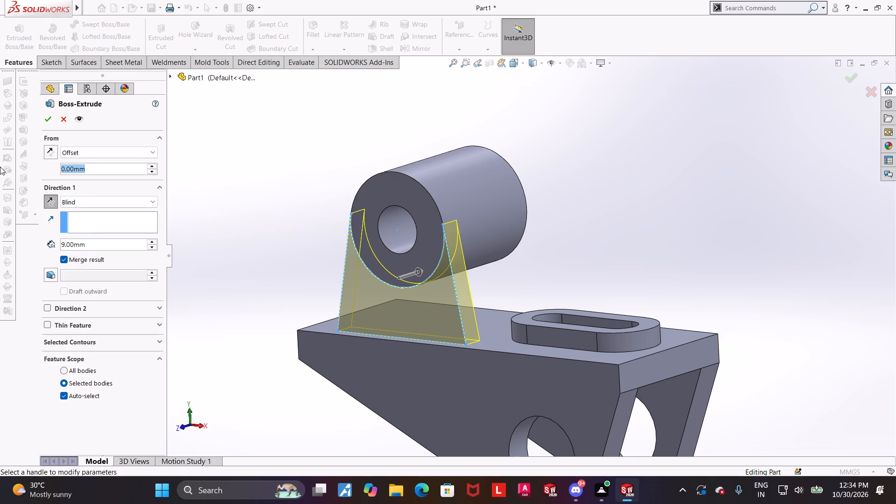
pyautogui.press('9')
pyautogui.press('Return')
pyautogui.click(53, 150)
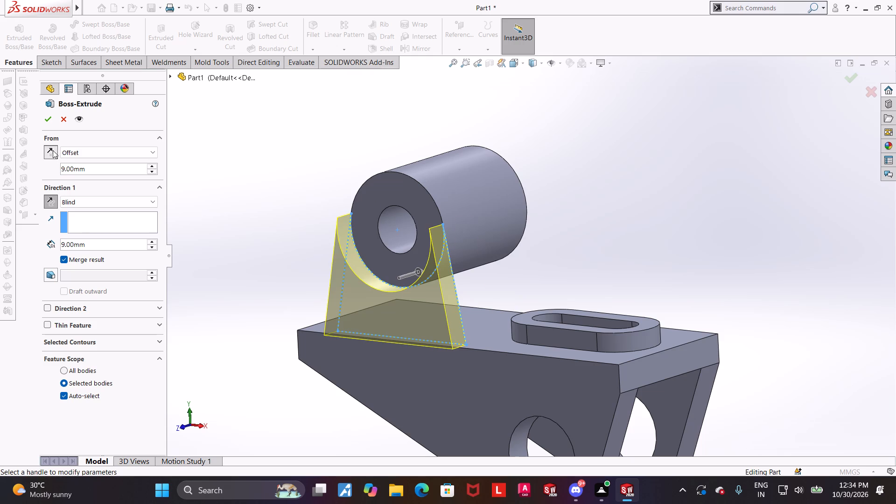
pyautogui.moveTo(330, 189); pyautogui.dragTo(284, 189, button='middle')
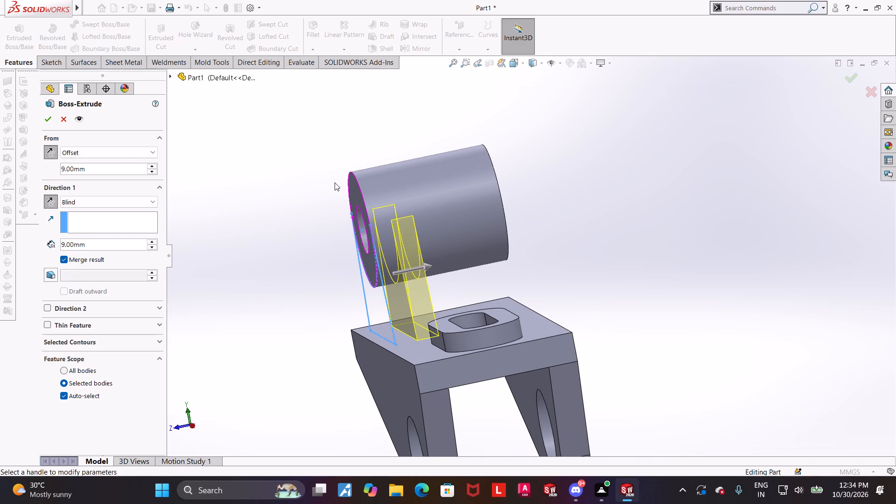
pyautogui.click(44, 119)
pyautogui.click(215, 232)
# Mirror the tapered support extrusion about the Front Plane to create the second support under the cylinder.
pyautogui.moveTo(304, 245); pyautogui.dragTo(311, 247, button='middle')
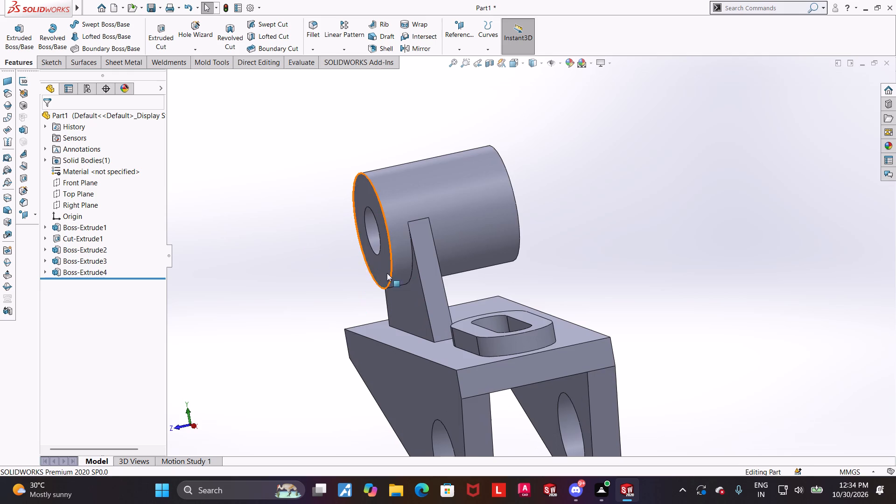
pyautogui.scroll(1, 432, 280)
pyautogui.moveTo(438, 277); pyautogui.dragTo(454, 278, button='middle')
pyautogui.scroll(-1, 526, 204)
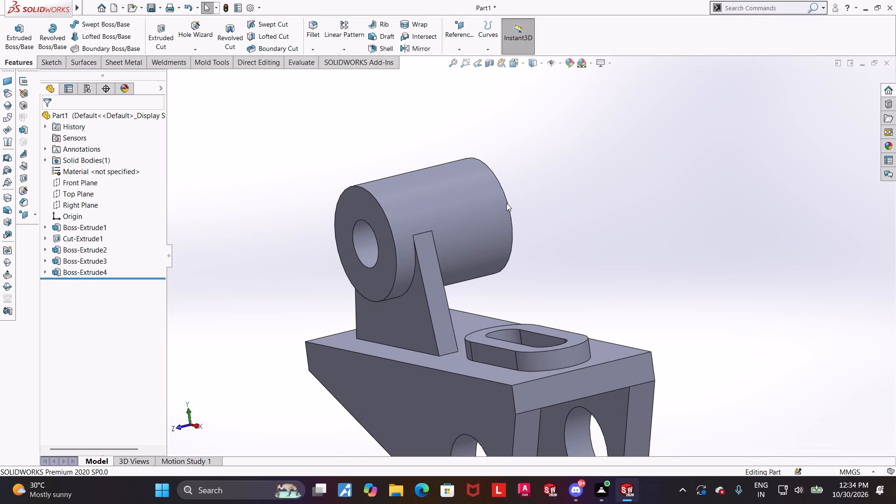
pyautogui.click(429, 51)
pyautogui.click(169, 77)
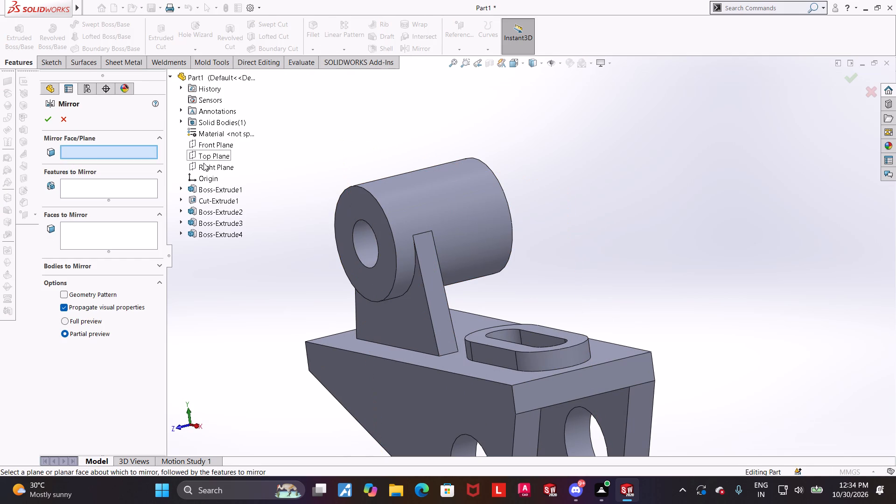
pyautogui.click(202, 148)
pyautogui.click(212, 230)
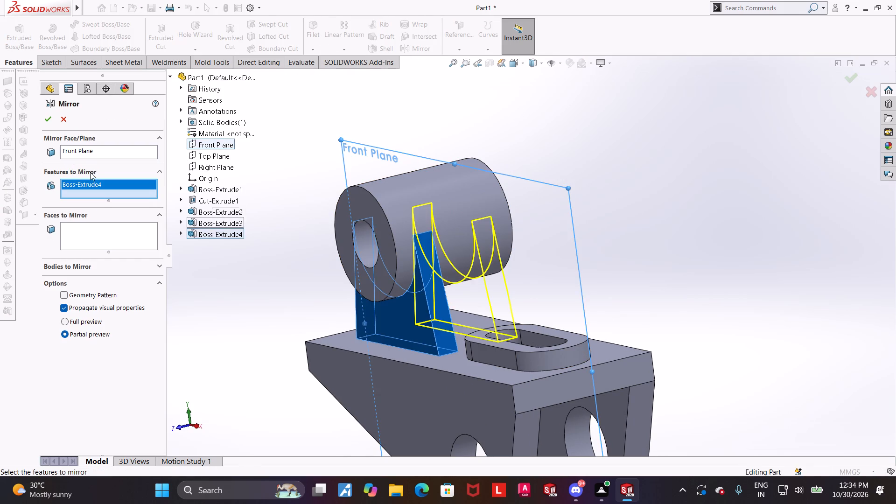
pyautogui.click(43, 124)
pyautogui.click(515, 154)
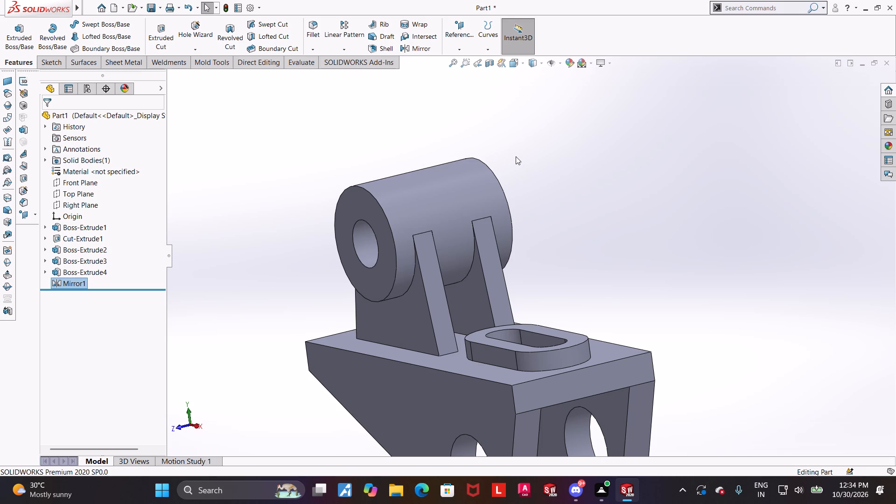
# Examine the whole bracket in isometric view and from the front and underside, including both supports and lugs.
pyautogui.hotkey('ctrl', '7')
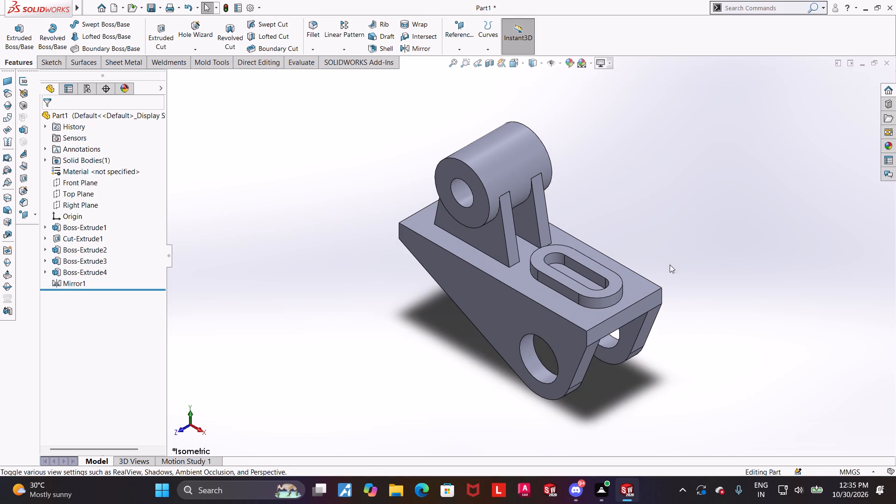
pyautogui.scroll(1, 672, 273)
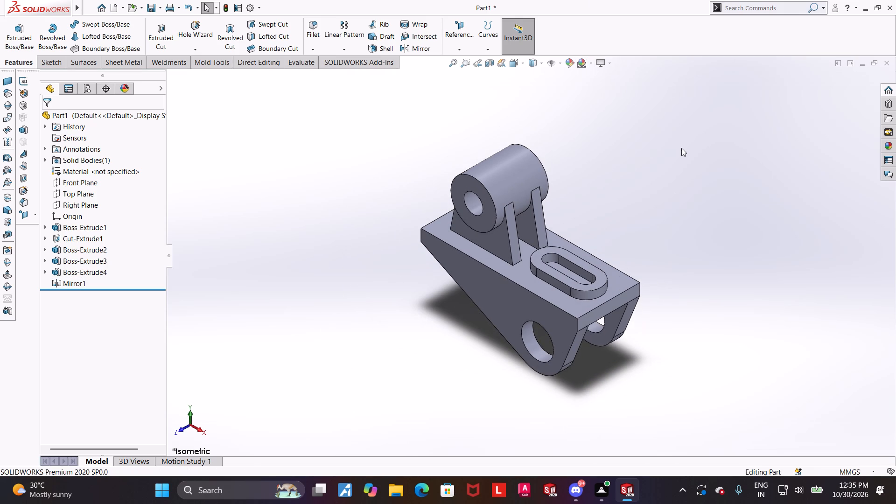
pyautogui.scroll(-4, 645, 214)
pyautogui.moveTo(616, 346); pyautogui.dragTo(599, 286, button='middle')
pyautogui.scroll(6, 599, 286)
pyautogui.scroll(-4, 501, 285)
pyautogui.moveTo(572, 342); pyautogui.dragTo(574, 323, button='middle')
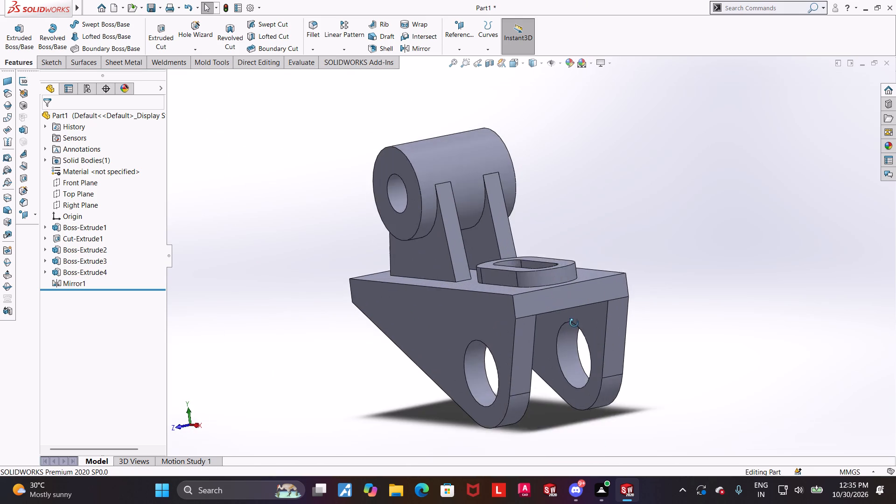
pyautogui.moveTo(574, 323); pyautogui.dragTo(577, 265, button='middle')
# Measure the distance between the plate's underside and its top face.
pyautogui.click(305, 59)
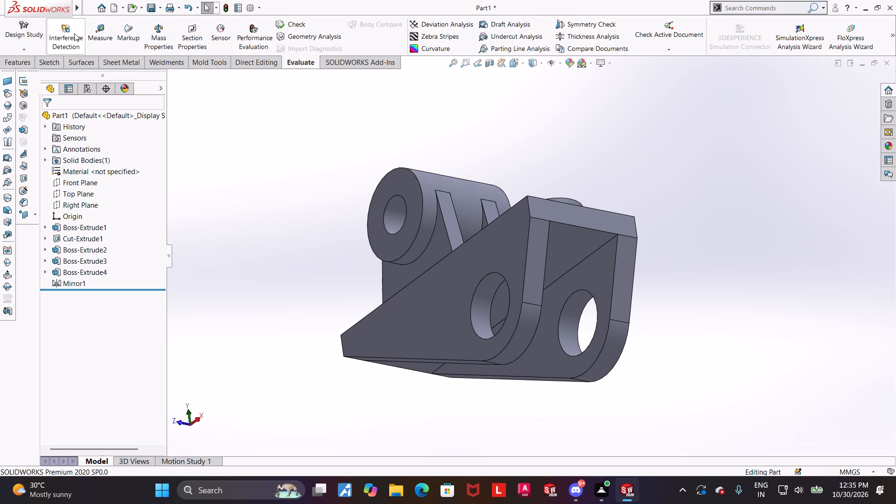
pyautogui.click(93, 38)
pyautogui.click(573, 243)
pyautogui.moveTo(643, 155); pyautogui.dragTo(655, 227, button='middle')
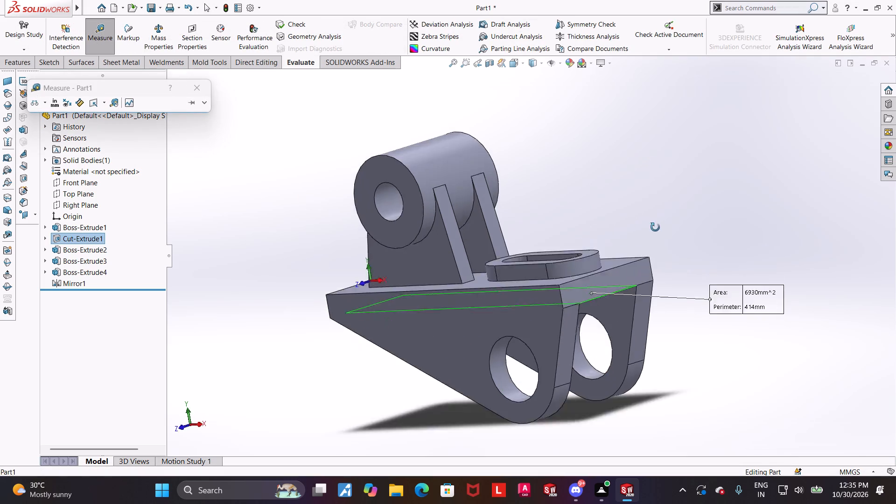
pyautogui.moveTo(655, 227); pyautogui.dragTo(672, 326, button='middle')
pyautogui.click(648, 301)
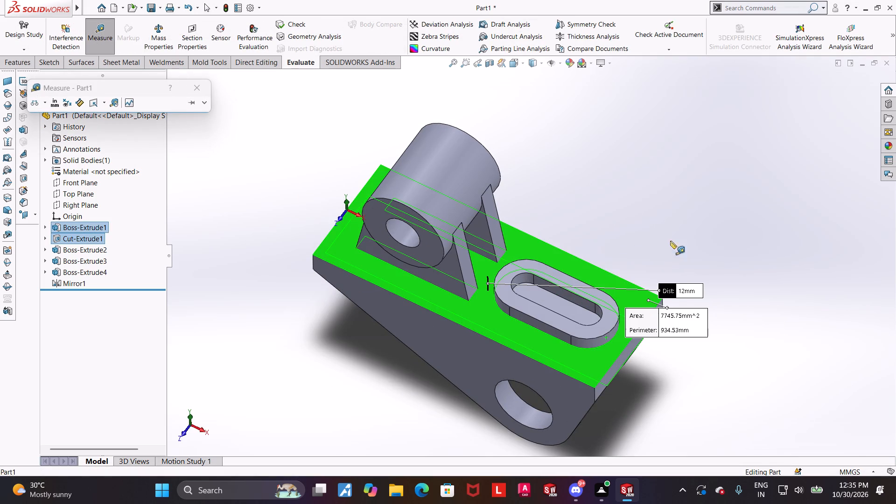
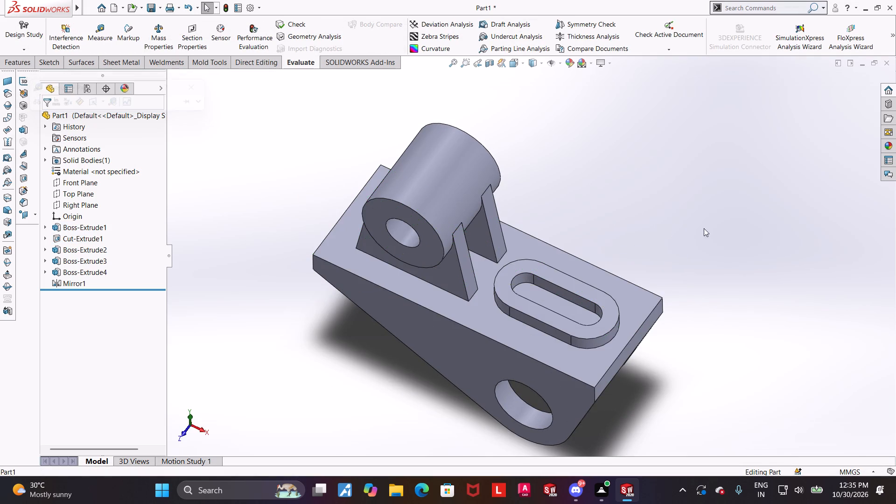
# Measure the distance between the outer side faces of the two lugs beneath the plate.
pyautogui.scroll(3, 673, 298)
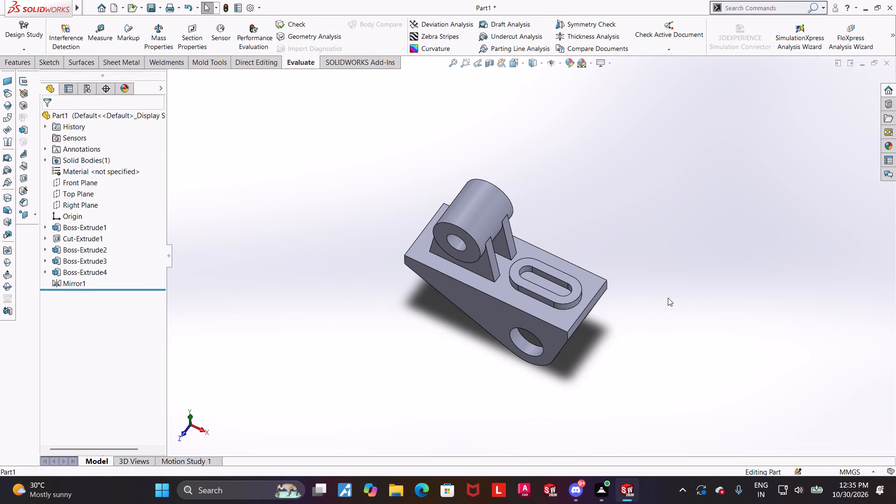
pyautogui.moveTo(668, 298); pyautogui.dragTo(668, 286, button='middle')
pyautogui.click(105, 31)
pyautogui.scroll(-3, 635, 380)
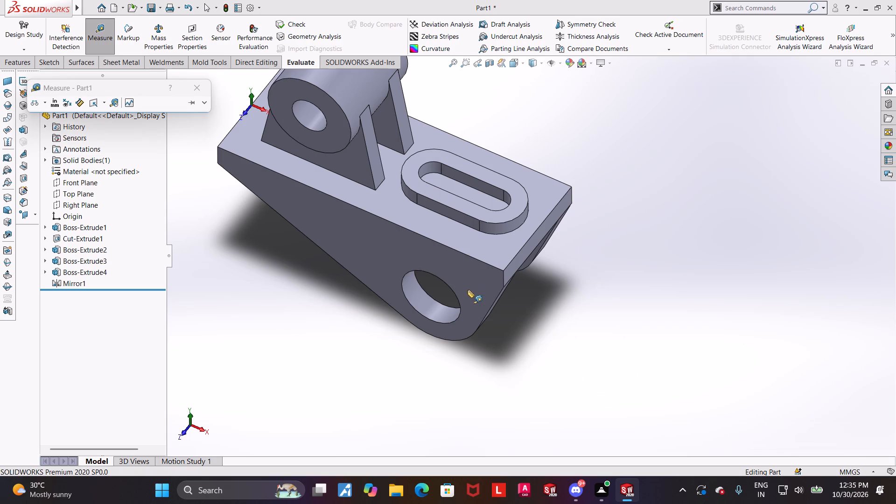
pyautogui.click(468, 290)
pyautogui.moveTo(634, 250); pyautogui.dragTo(530, 295, button='middle')
pyautogui.click(552, 178)
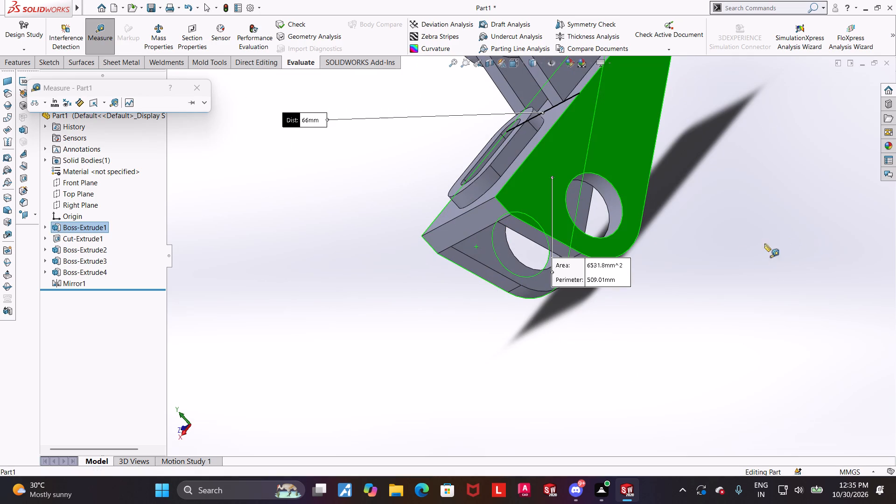
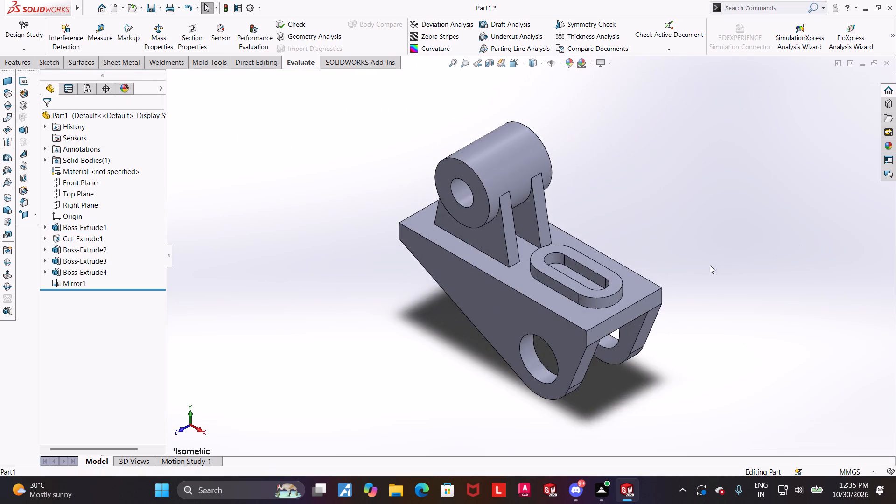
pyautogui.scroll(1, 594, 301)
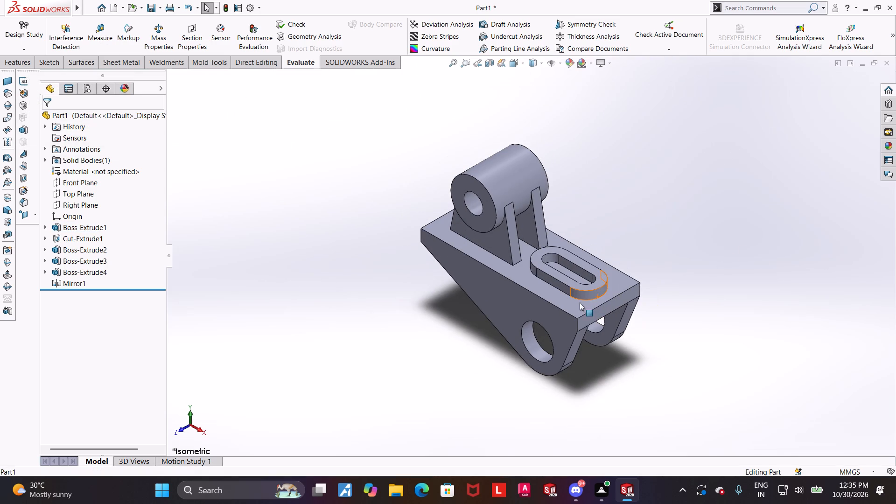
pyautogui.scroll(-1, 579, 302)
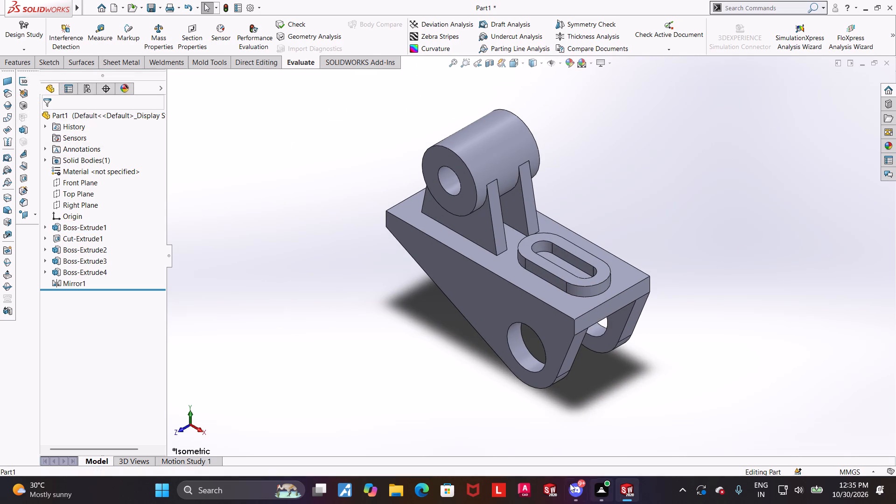
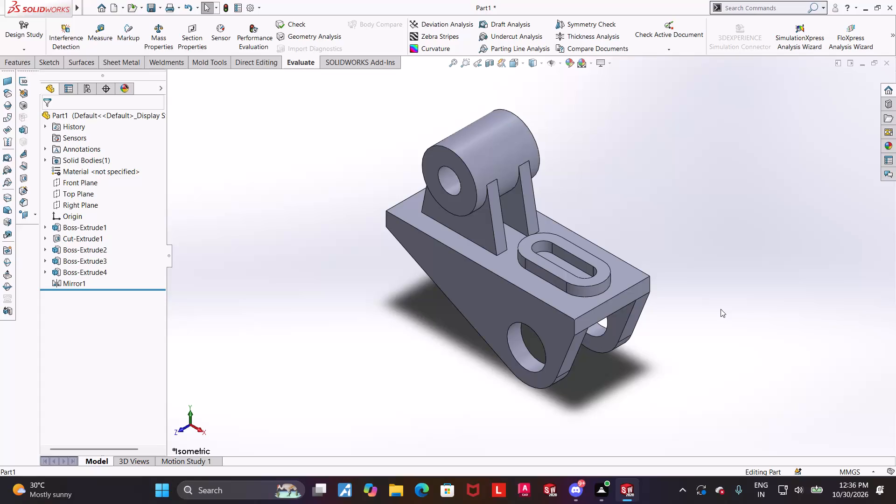
# Examine the bracket from several angles, covering the cylinder, its tapered supports, the slotted boss and the lug holes.
pyautogui.moveTo(550, 281); pyautogui.dragTo(552, 266, button='middle')
pyautogui.scroll(-1, 552, 266)
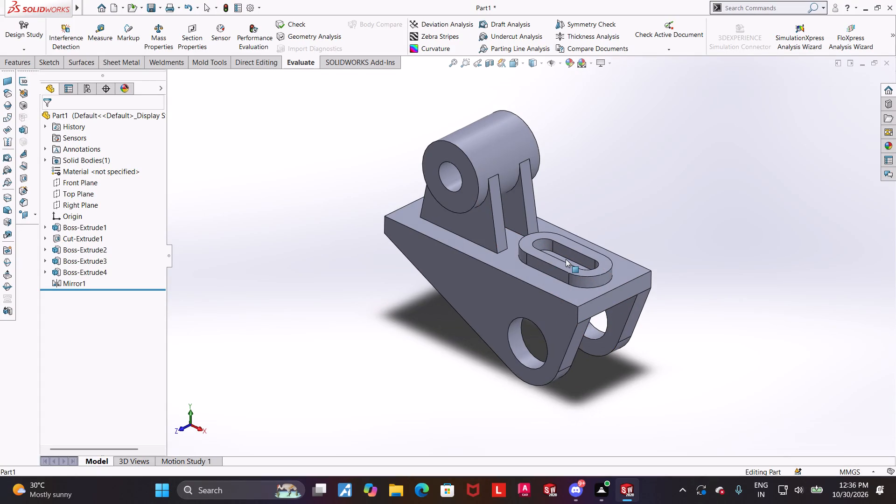
pyautogui.scroll(-1, 566, 259)
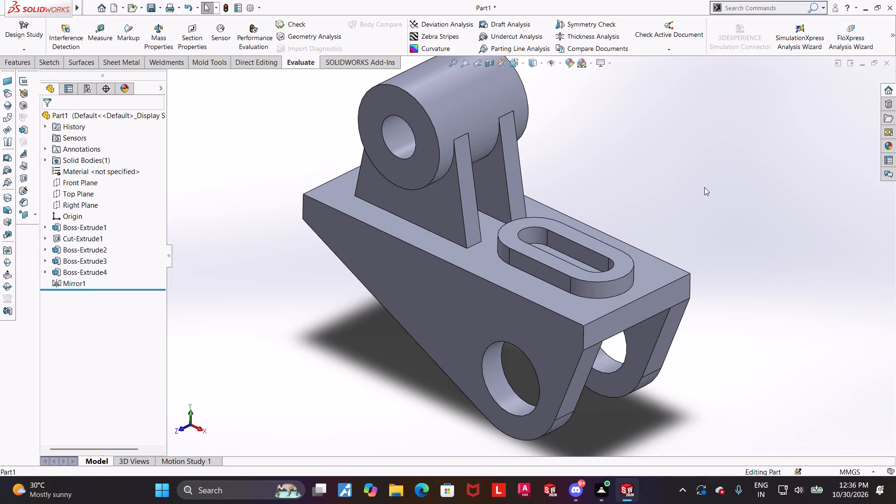
pyautogui.moveTo(702, 187); pyautogui.dragTo(686, 180, button='middle')
pyautogui.click(88, 25)
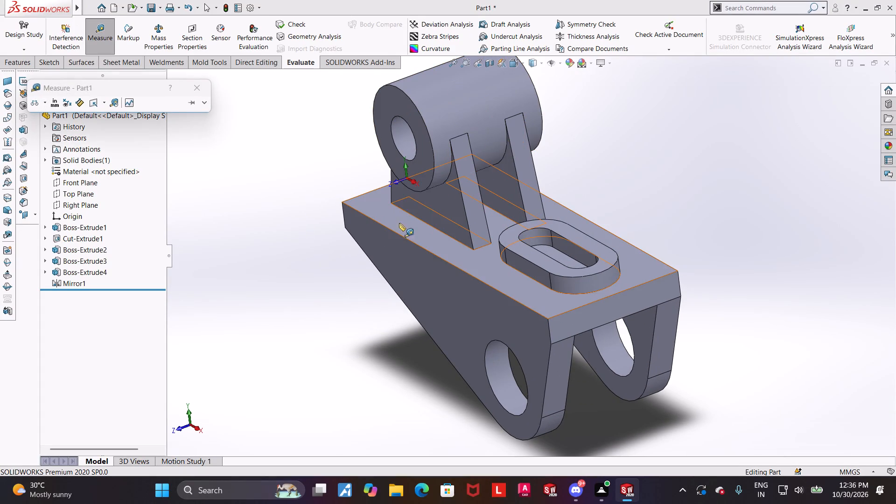
pyautogui.moveTo(491, 205); pyautogui.dragTo(510, 206, button='middle')
pyautogui.press('Escape')
pyautogui.scroll(2, 507, 204)
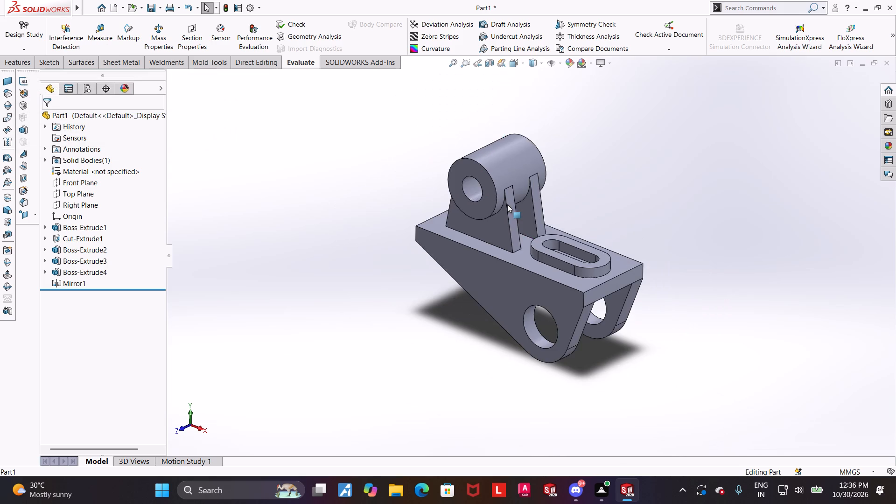
pyautogui.scroll(1, 507, 204)
pyautogui.moveTo(505, 202); pyautogui.dragTo(565, 254, button='middle')
pyautogui.scroll(-5, 463, 202)
pyautogui.scroll(1, 609, 231)
pyautogui.moveTo(606, 233); pyautogui.dragTo(570, 229, button='middle')
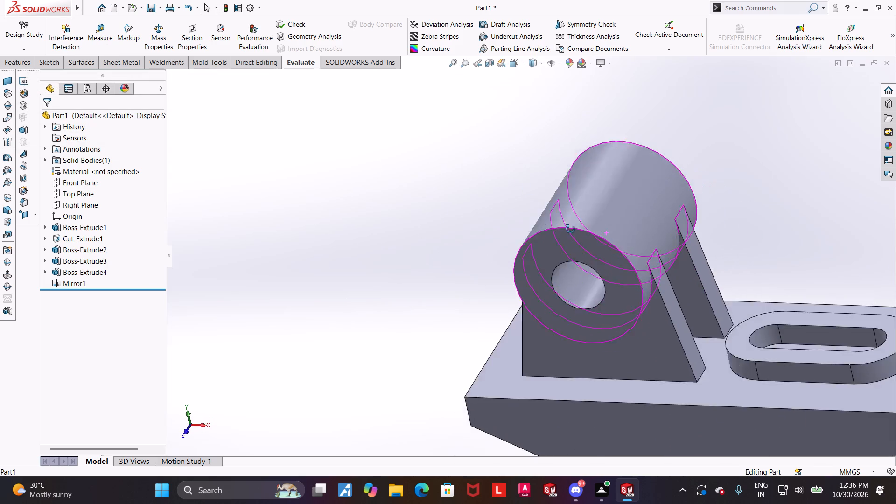
pyautogui.moveTo(570, 229); pyautogui.dragTo(573, 231, button='middle')
pyautogui.scroll(5, 575, 233)
pyautogui.scroll(-3, 658, 240)
pyautogui.scroll(3, 602, 278)
pyautogui.scroll(-2, 593, 294)
pyautogui.middleClick(587, 289)
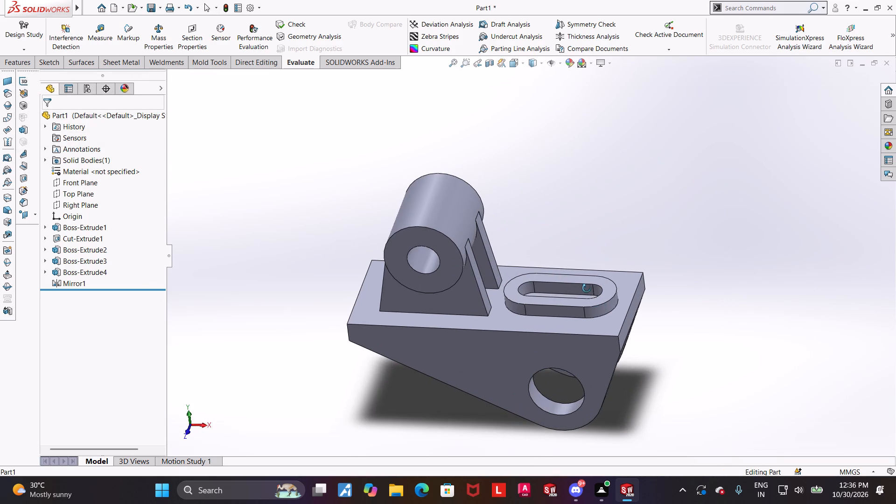
# On the cylinder's front end face, sketch a circle about 31 mm in diameter, concentric with the bore.
pyautogui.click(450, 263)
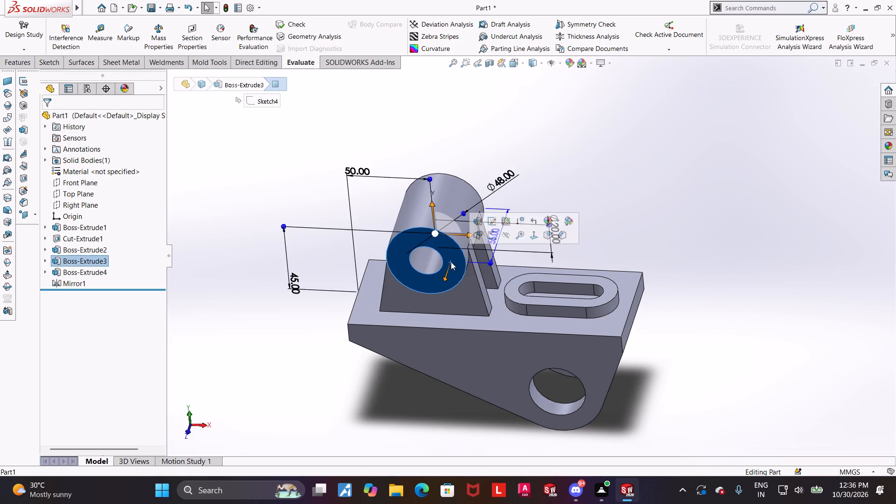
pyautogui.click(494, 239)
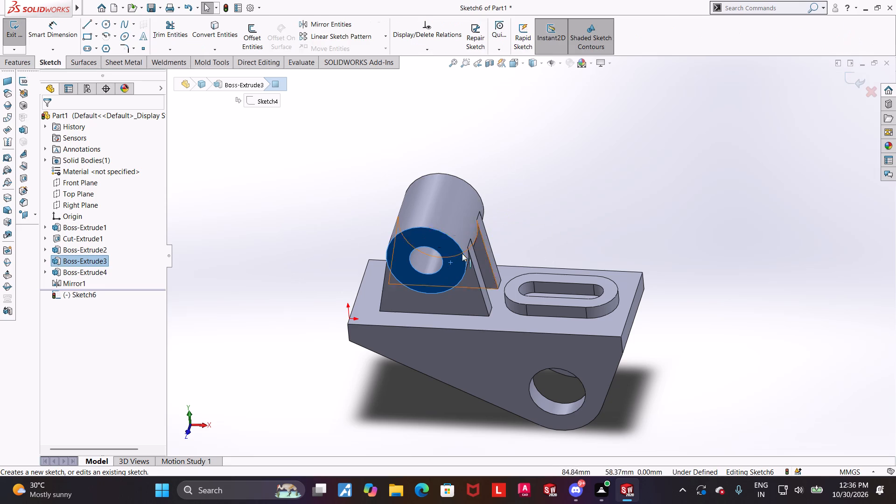
pyautogui.click(80, 288)
pyautogui.click(85, 290)
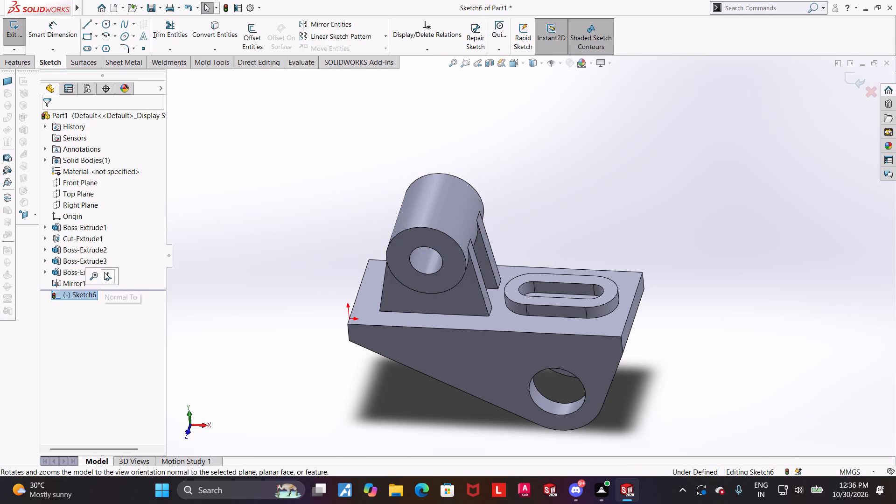
pyautogui.click(104, 272)
pyautogui.scroll(2, 580, 198)
pyautogui.scroll(-3, 562, 189)
pyautogui.scroll(2, 539, 186)
pyautogui.scroll(-3, 531, 190)
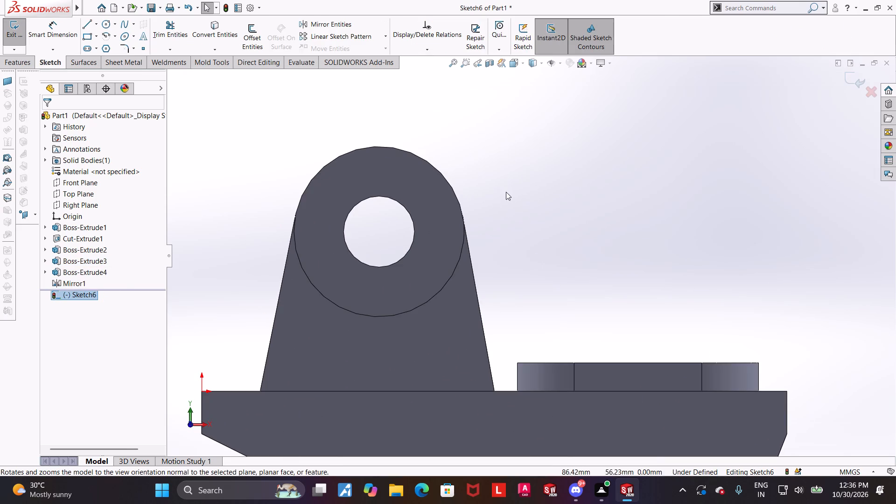
pyautogui.click(106, 26)
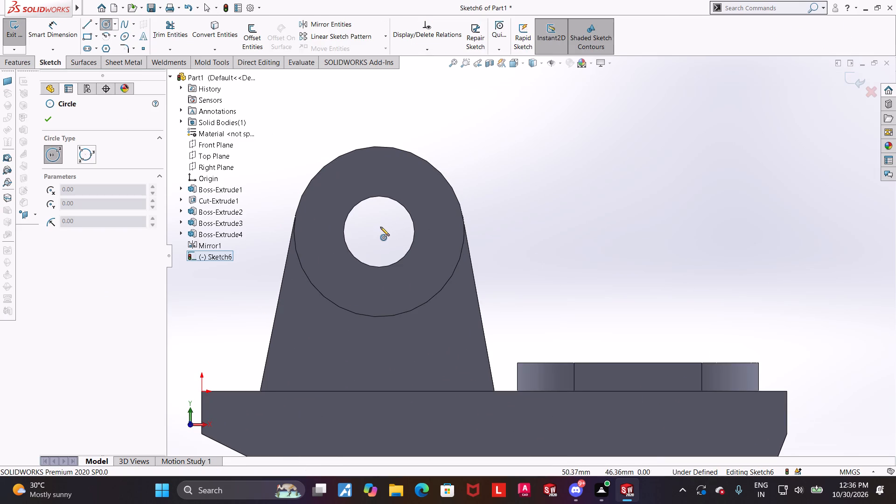
pyautogui.click(378, 231)
pyautogui.click(429, 208)
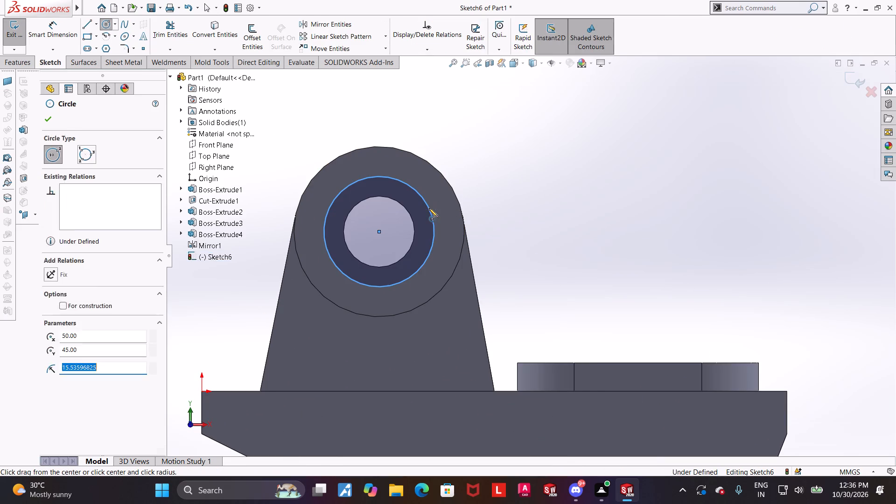
pyautogui.press('Escape')
# Dimension the diameter of the new circle on the cylinder's front end face.
pyautogui.click(68, 30)
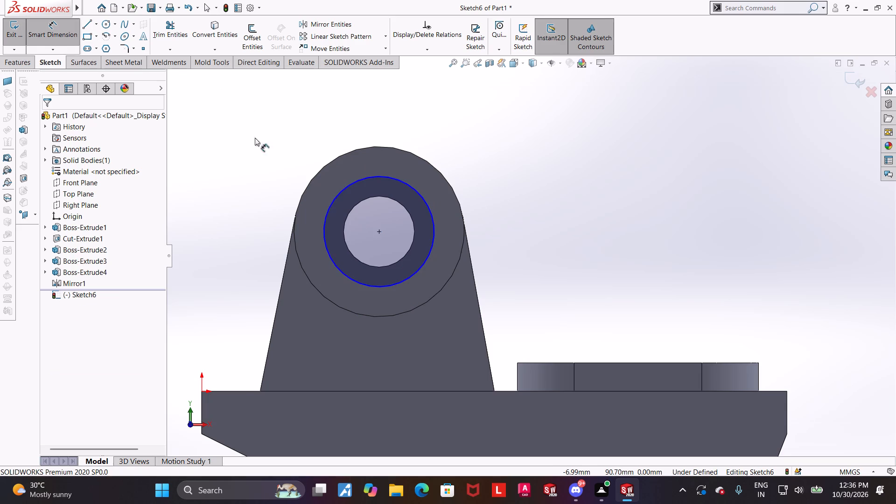
pyautogui.scroll(1, 677, 211)
pyautogui.scroll(-1, 567, 221)
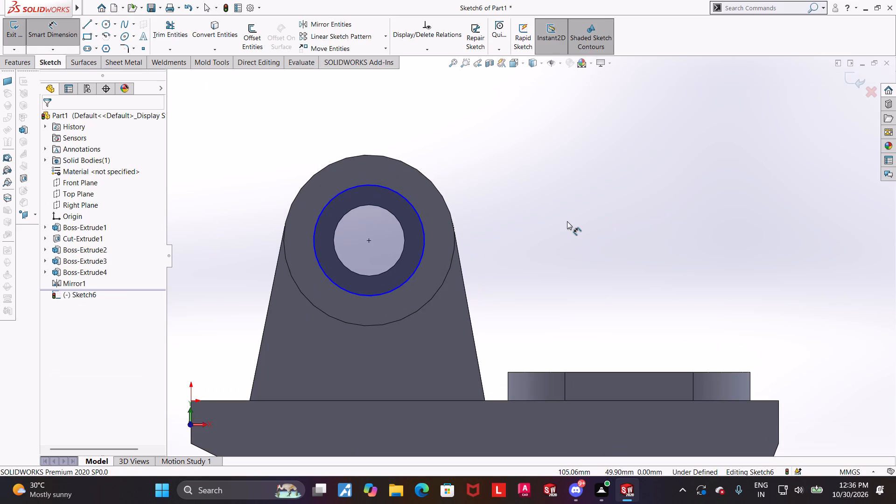
pyautogui.click(421, 219)
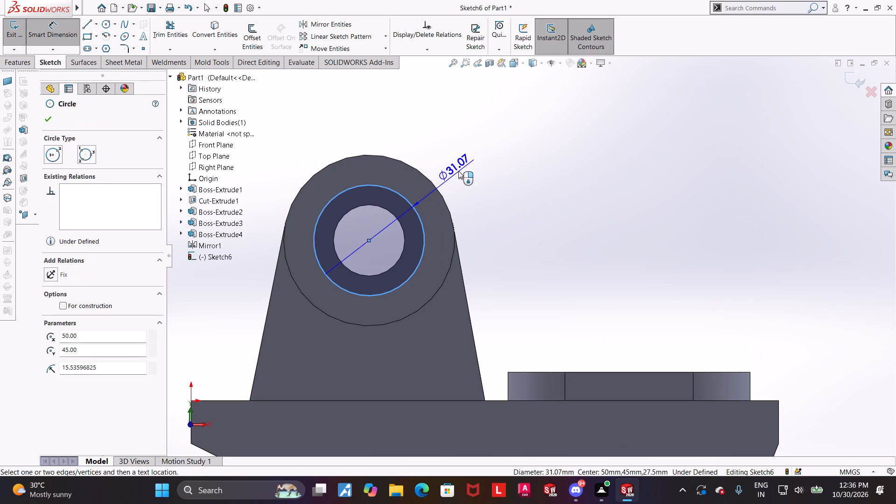
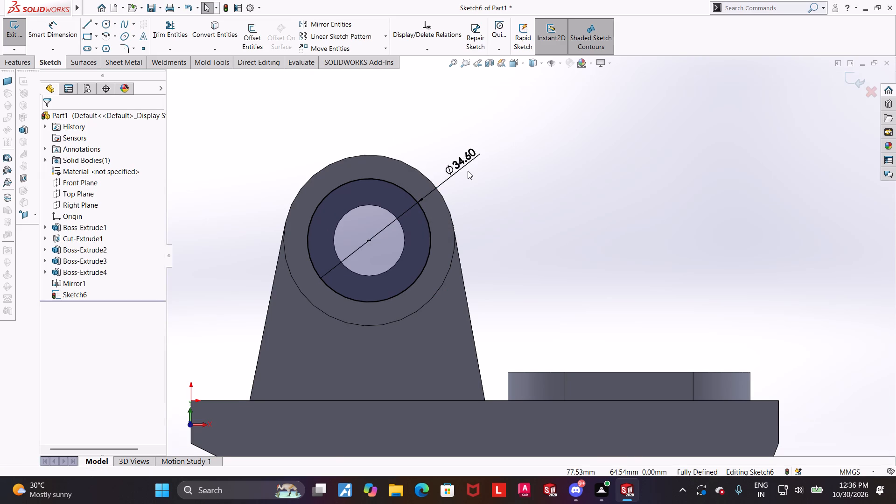
# Set the diameter of the concentric circle on the cylinder's front end face to 34 mm and close the sketch.
pyautogui.scroll(1, 468, 171)
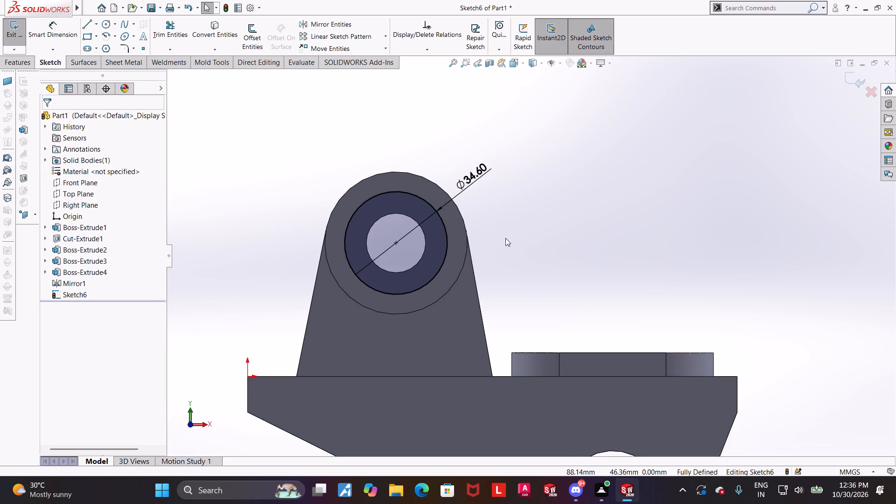
pyautogui.scroll(-1, 529, 239)
pyautogui.scroll(2, 528, 237)
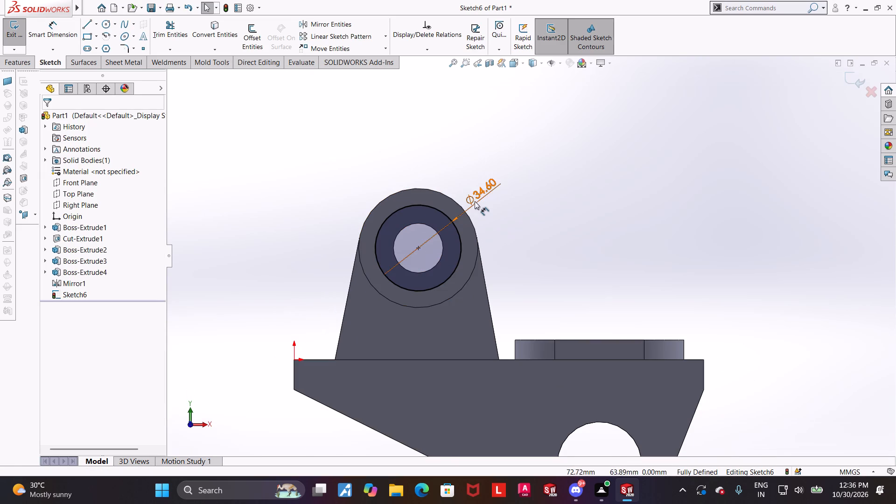
pyautogui.doubleClick(475, 199)
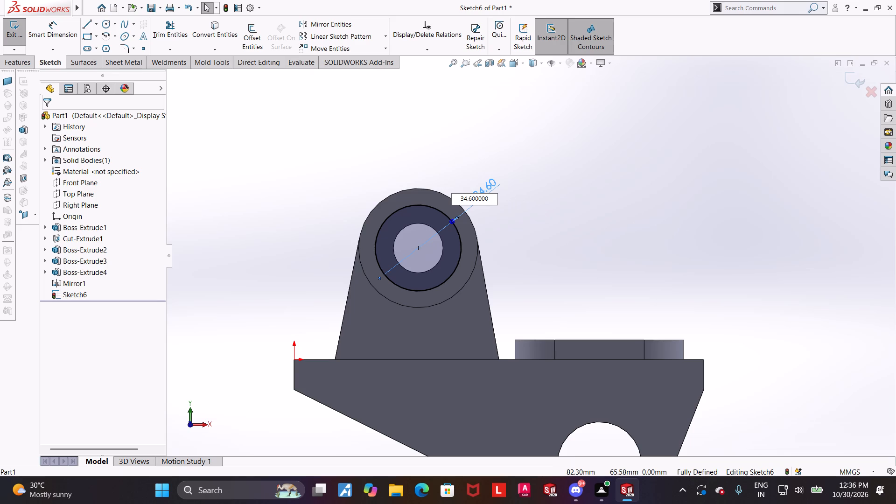
pyautogui.moveTo(490, 200); pyautogui.dragTo(469, 196)
pyautogui.write('34')
pyautogui.press('Return')
pyautogui.doubleClick(490, 189)
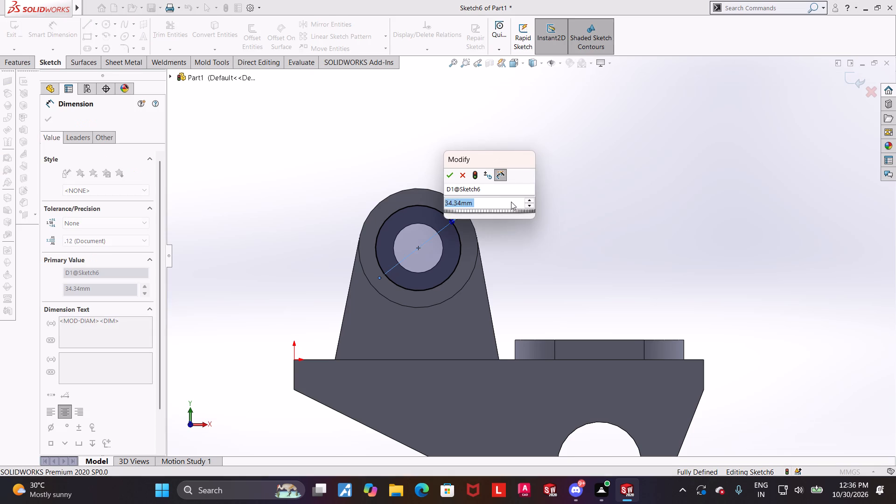
pyautogui.write('34')
pyautogui.press('Return')
pyautogui.click(594, 196)
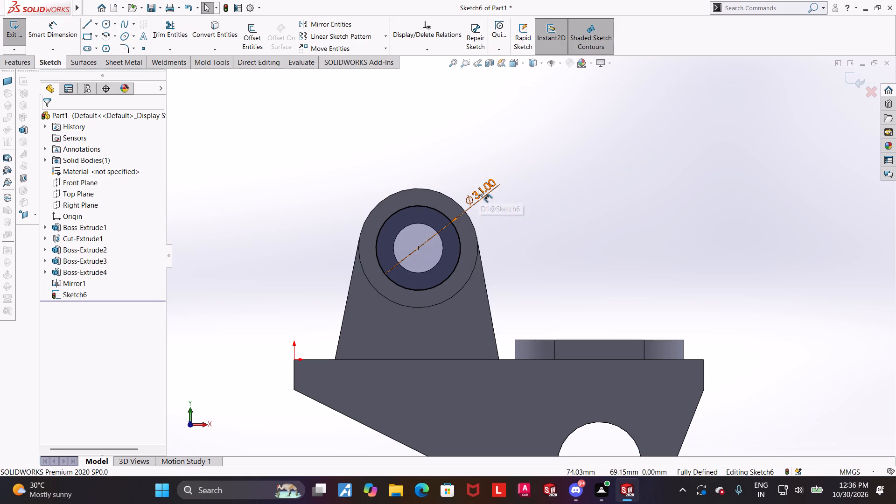
pyautogui.moveTo(478, 188); pyautogui.dragTo(499, 175)
pyautogui.click(659, 243)
pyautogui.moveTo(632, 220); pyautogui.dragTo(602, 232, button='middle')
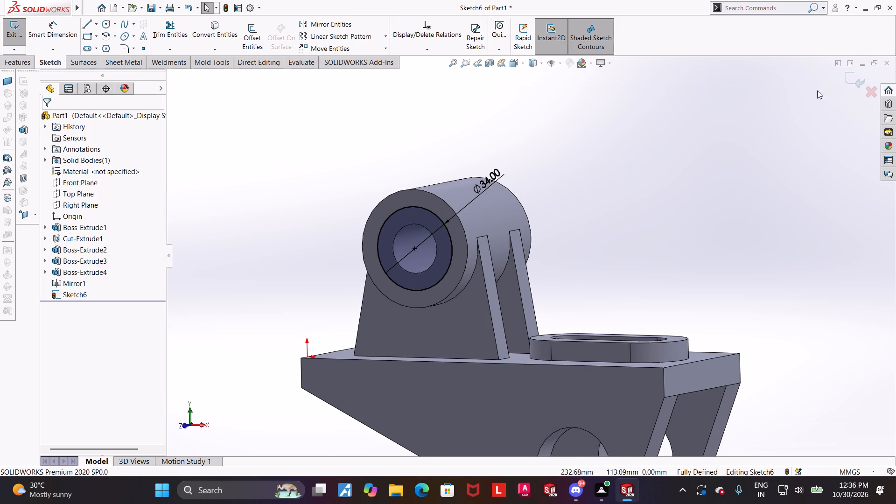
pyautogui.click(846, 80)
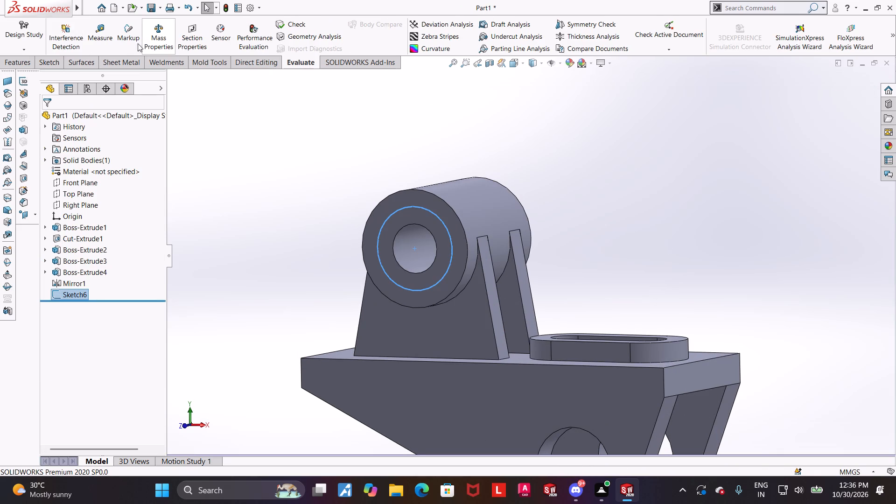
# Extrude-cut the 34 mm circle 6 mm deep into the cylinder's front end to form a blind counterbore.
pyautogui.click(24, 70)
pyautogui.click(22, 64)
pyautogui.click(161, 31)
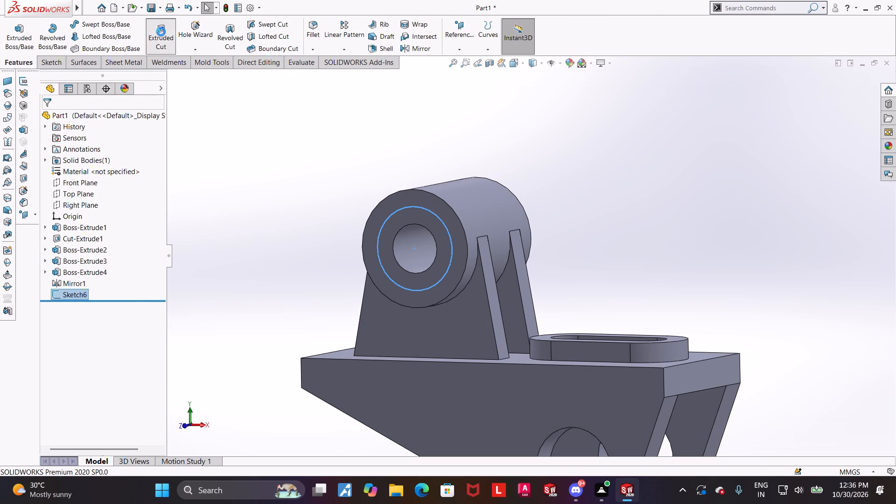
pyautogui.press('6')
pyautogui.press('Return')
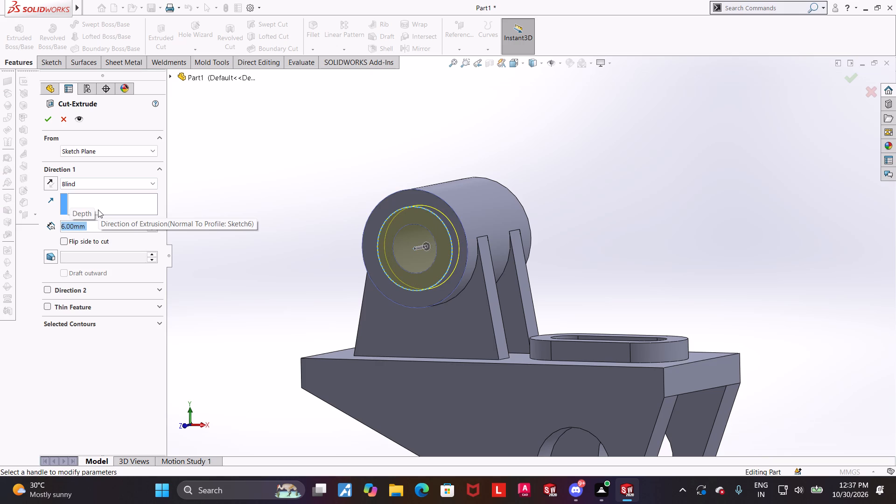
pyautogui.click(51, 112)
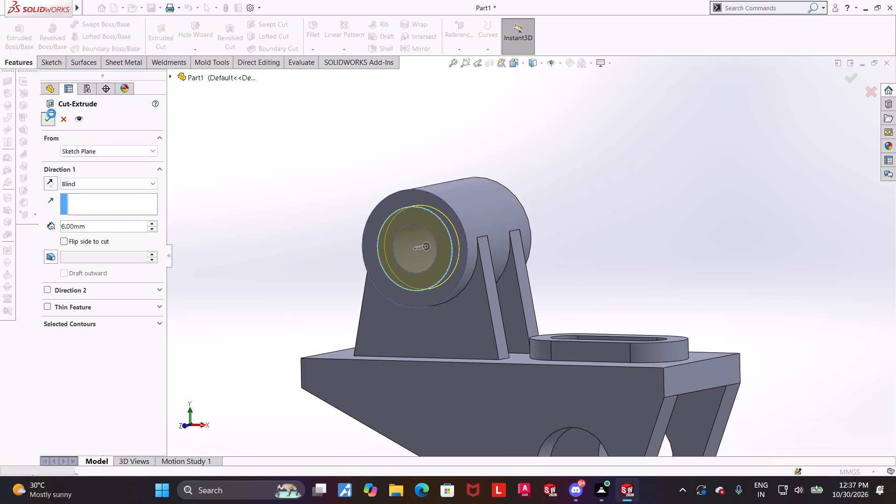
pyautogui.click(256, 234)
pyautogui.moveTo(366, 260); pyautogui.dragTo(350, 271, button='middle')
pyautogui.scroll(-1, 679, 261)
pyautogui.scroll(-1, 456, 250)
pyautogui.scroll(1, 354, 252)
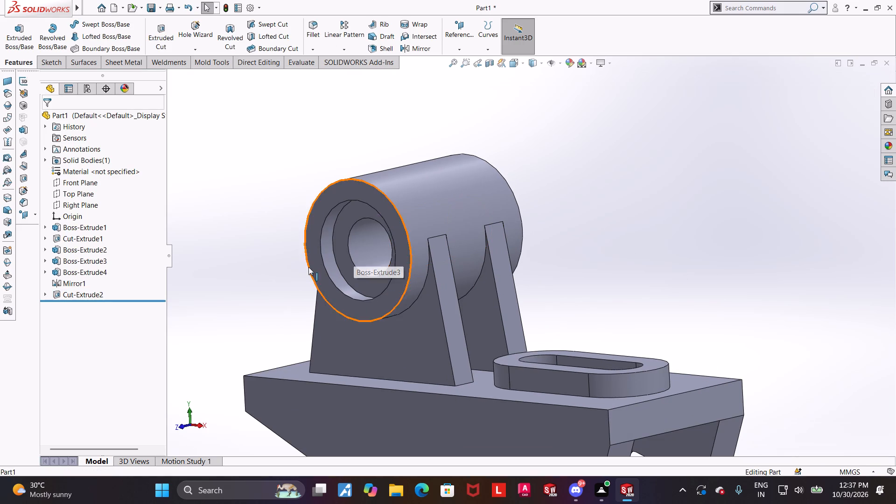
# Mirror the counterbore cut about the Front Plane onto the cylinder's opposite end.
pyautogui.click(409, 46)
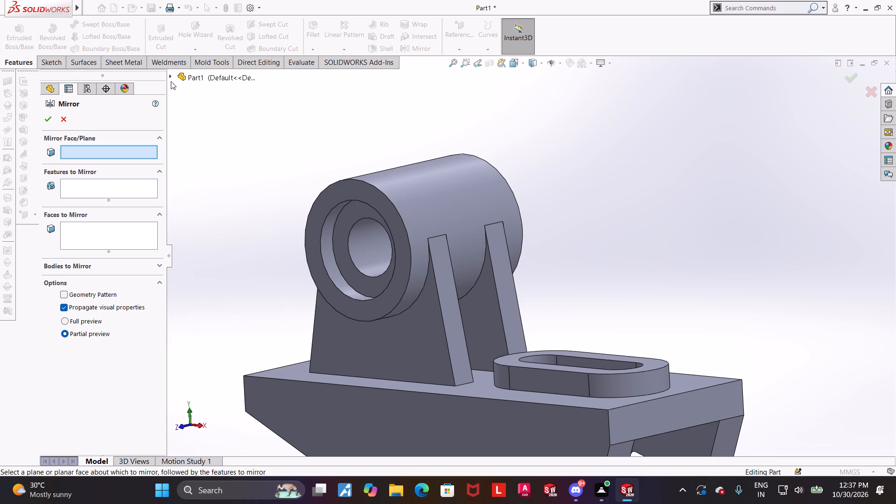
pyautogui.click(173, 77)
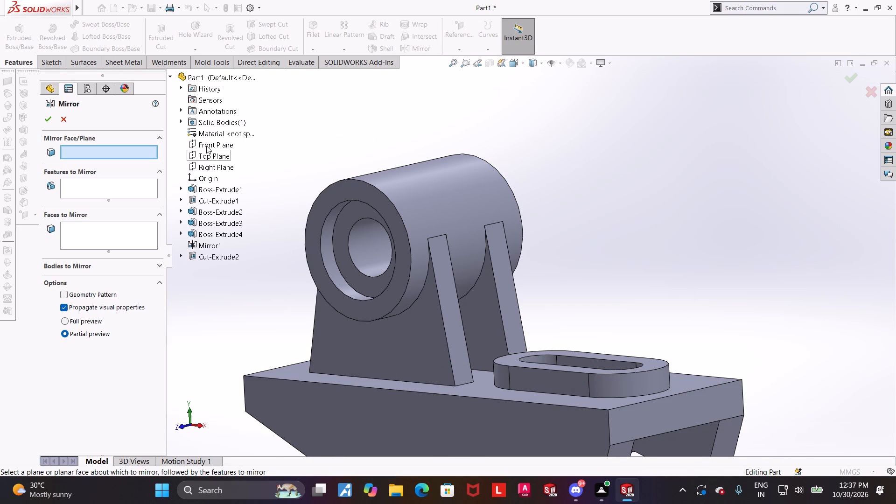
pyautogui.click(207, 144)
pyautogui.click(220, 255)
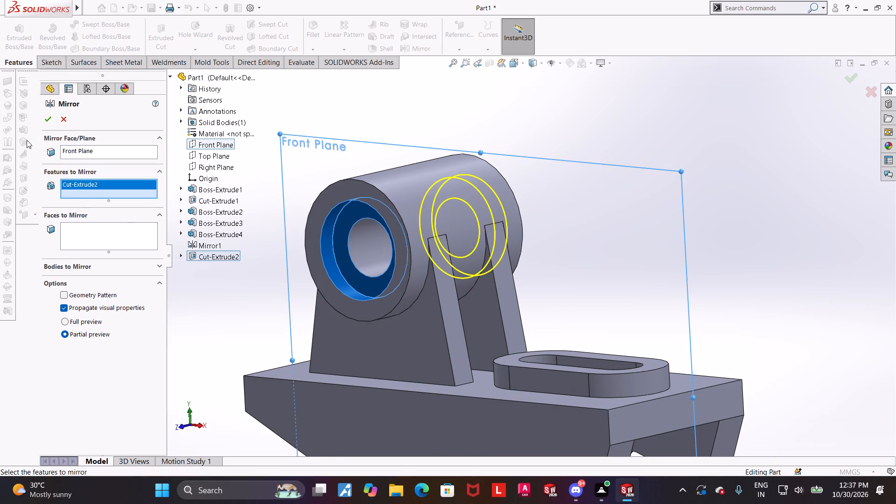
pyautogui.click(52, 125)
pyautogui.moveTo(653, 254); pyautogui.dragTo(579, 256, button='middle')
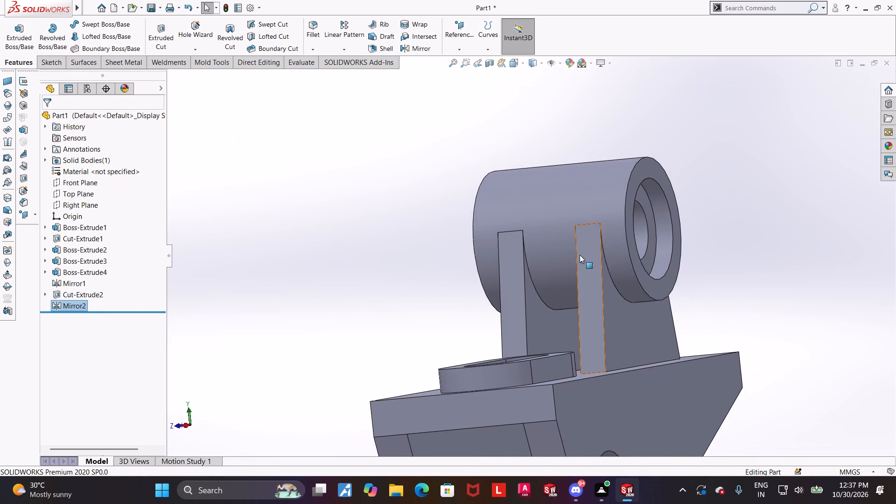
# Measure the width of the boss's slot between its two straight inner faces.
pyautogui.hotkey('ctrl', '7')
pyautogui.scroll(-1, 588, 221)
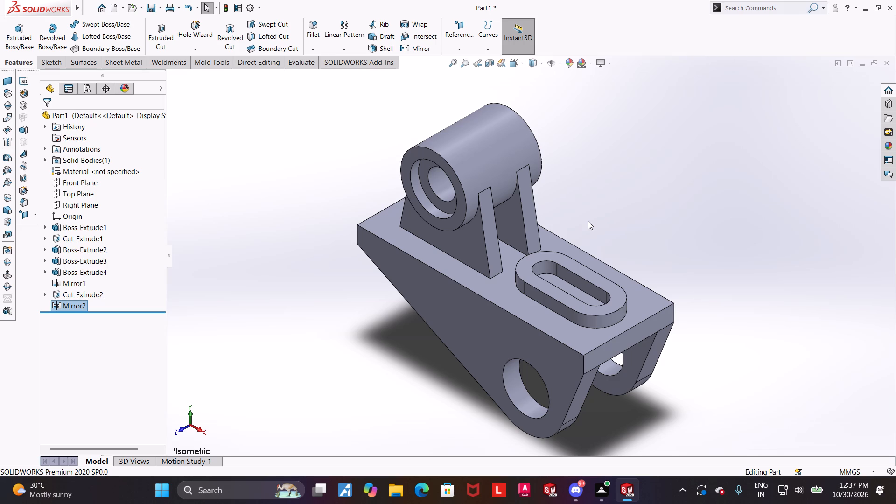
pyautogui.scroll(1, 601, 260)
pyautogui.scroll(-2, 754, 350)
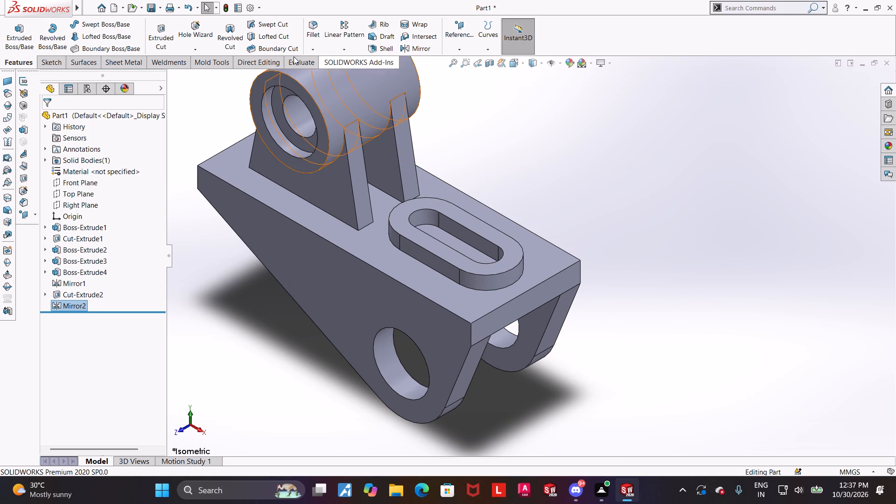
pyautogui.click(292, 56)
pyautogui.click(100, 35)
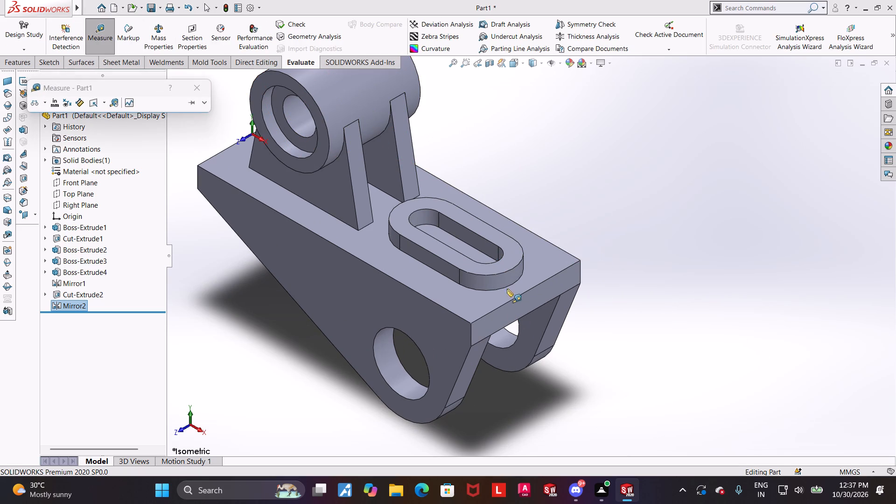
pyautogui.click(497, 281)
pyautogui.press('Escape')
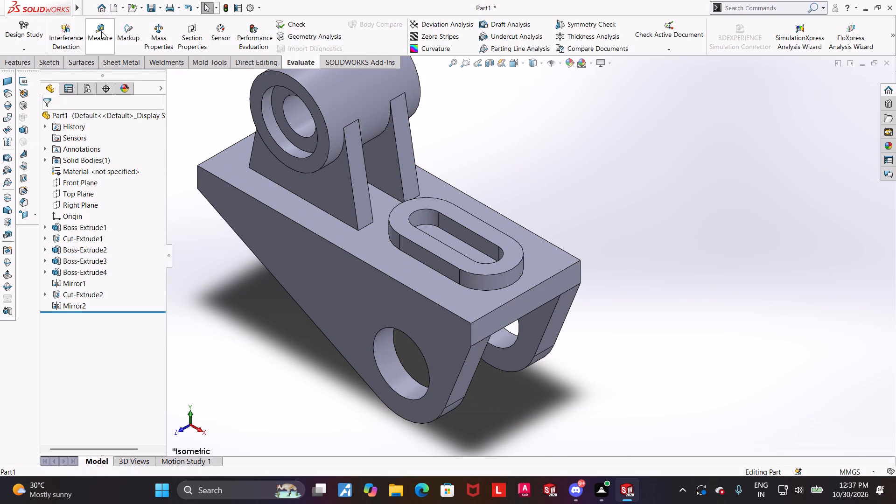
pyautogui.click(98, 31)
pyautogui.click(469, 235)
pyautogui.moveTo(499, 214); pyautogui.dragTo(448, 241, button='middle')
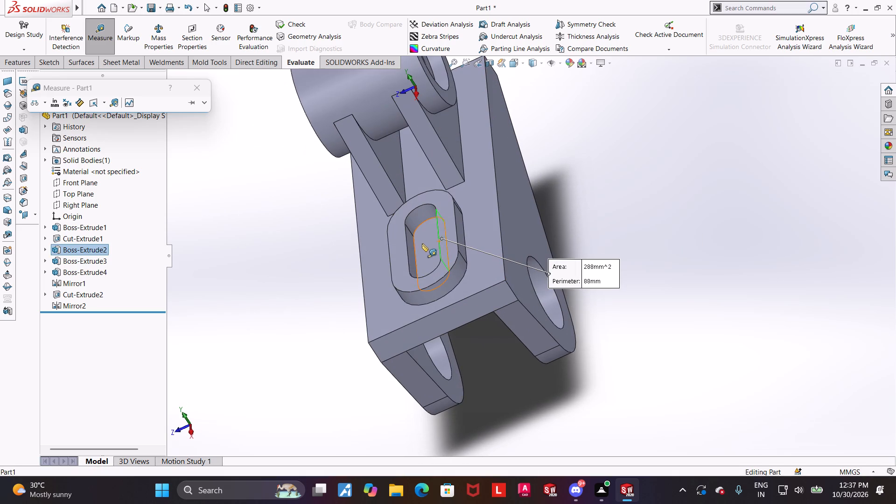
pyautogui.click(409, 242)
pyautogui.press('Escape')
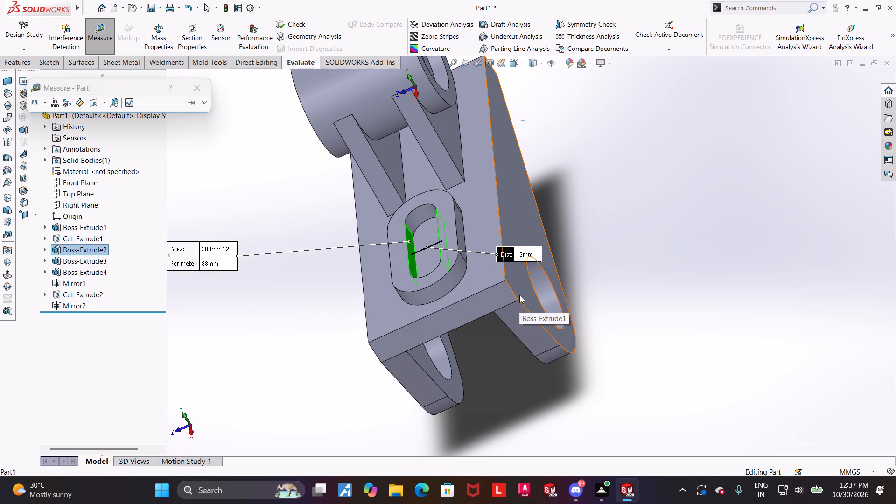
# Measure the length of the slot's straight section between the vertical edges at its two ends.
pyautogui.hotkey('ctrl', '7')
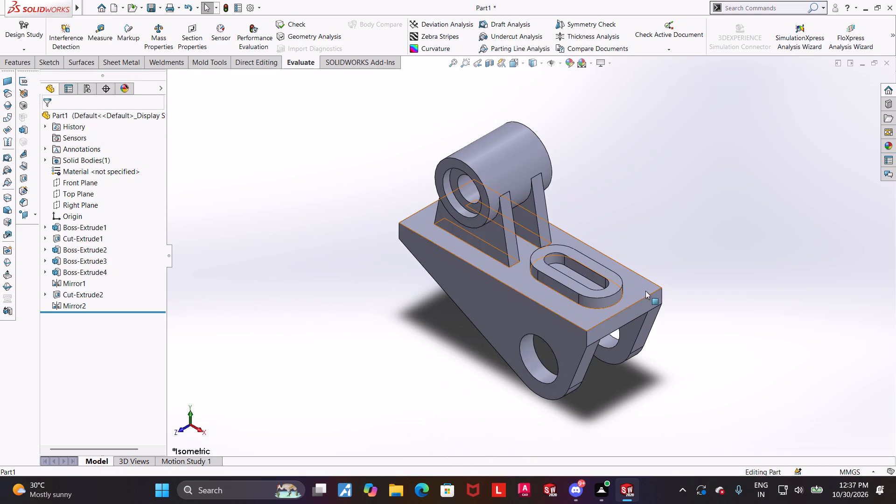
pyautogui.scroll(-2, 612, 268)
pyautogui.scroll(-2, 733, 319)
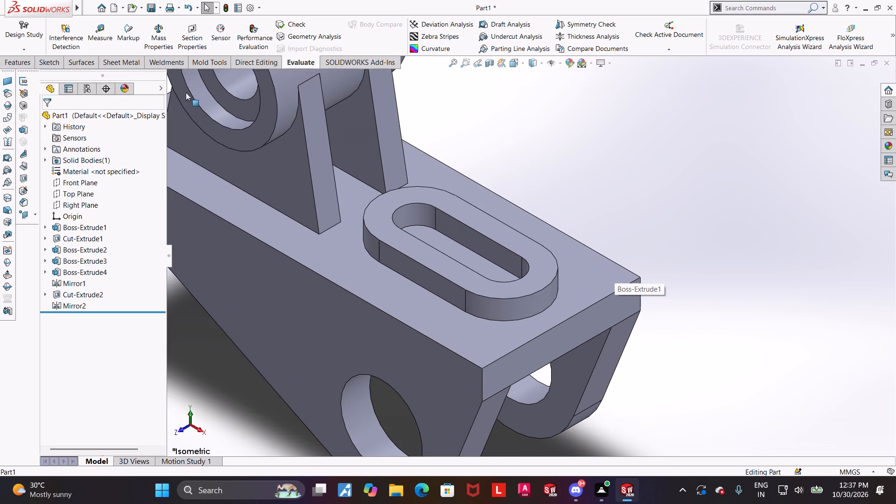
pyautogui.click(111, 25)
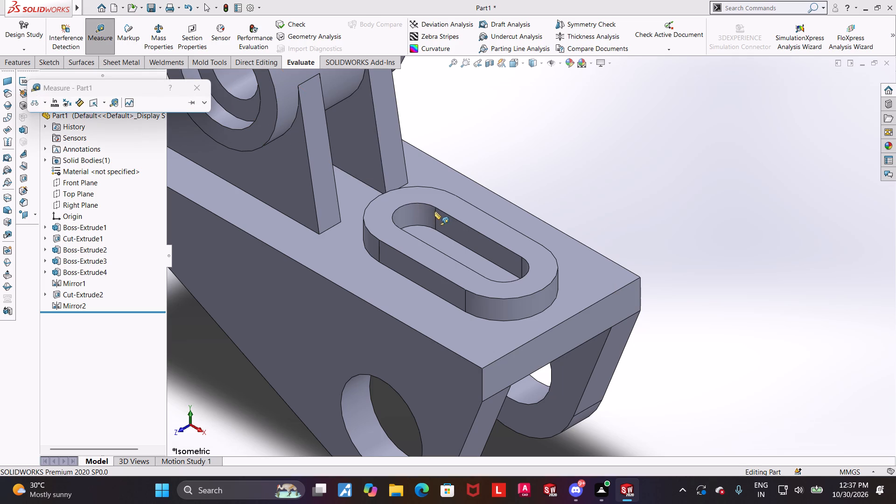
pyautogui.click(434, 211)
pyautogui.click(521, 262)
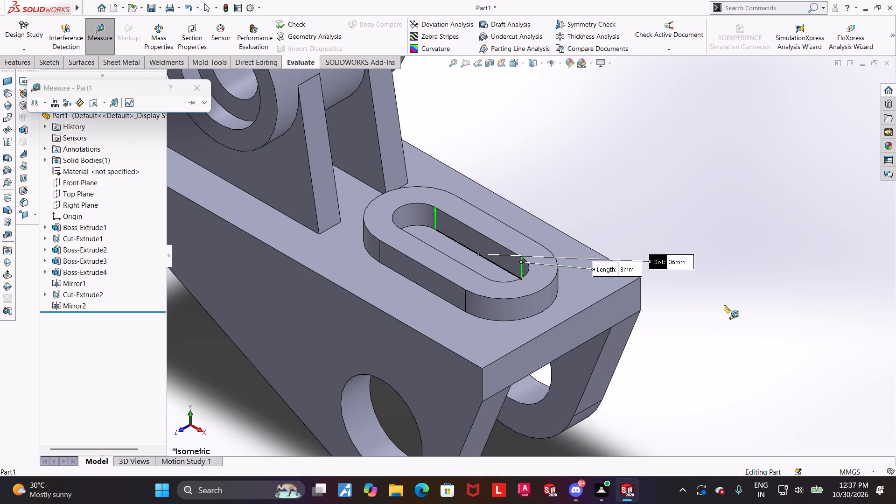
pyautogui.press('Escape')
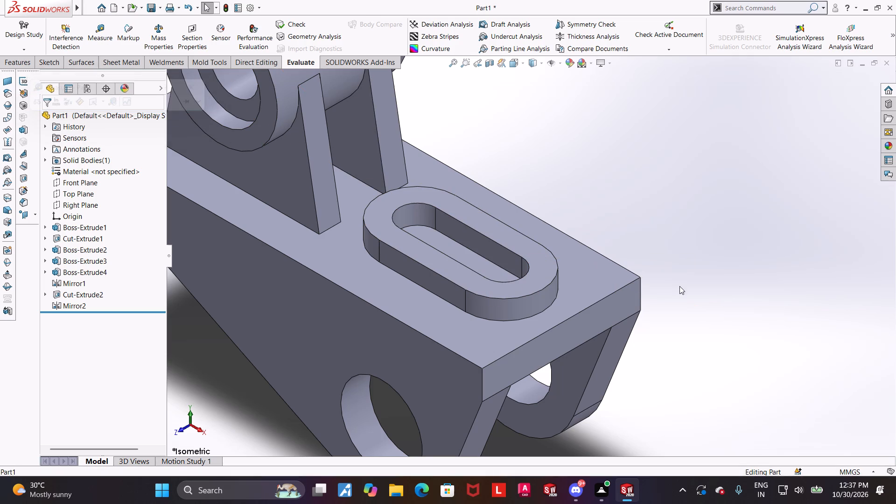
# Measure the height of the slotted boss from the plate's top face to the boss's top face.
pyautogui.scroll(1, 649, 294)
pyautogui.scroll(-2, 456, 264)
pyautogui.click(107, 25)
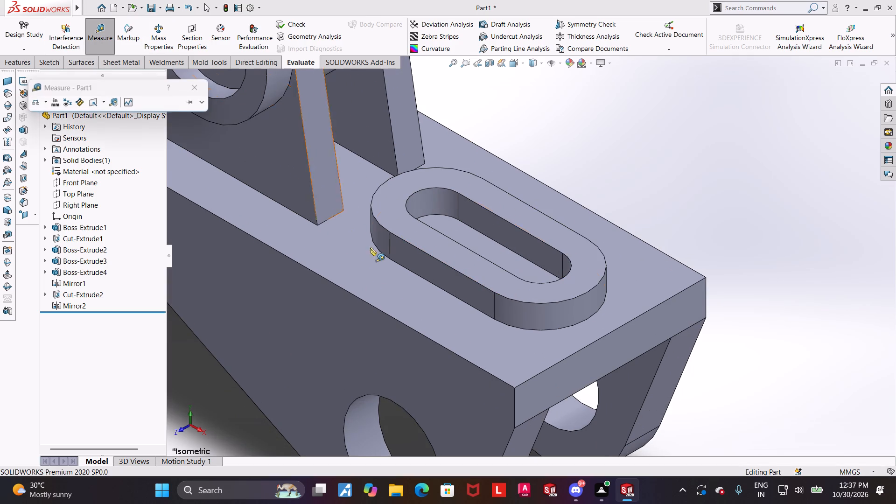
pyautogui.click(419, 323)
pyautogui.click(439, 261)
pyautogui.press('Escape')
pyautogui.click(97, 42)
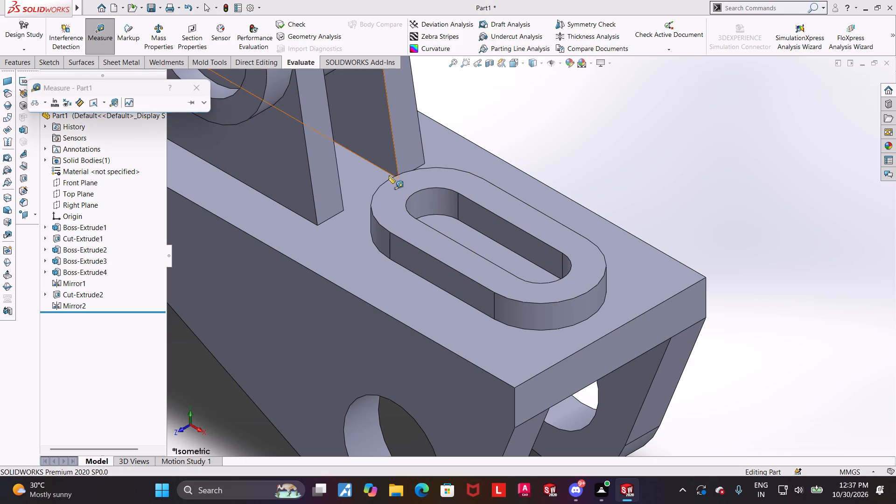
pyautogui.click(396, 217)
pyautogui.click(398, 281)
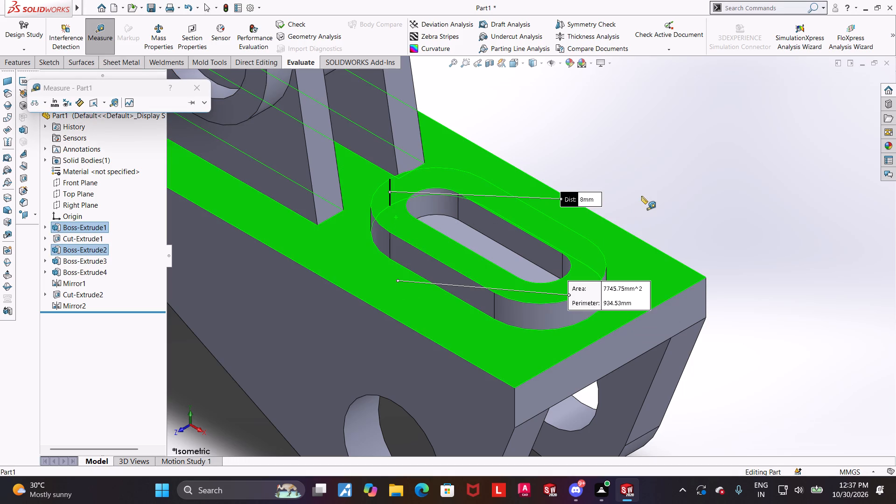
pyautogui.press('Escape')
# Measure the thickness of one side lug between its outer and inner faces.
pyautogui.scroll(3, 583, 245)
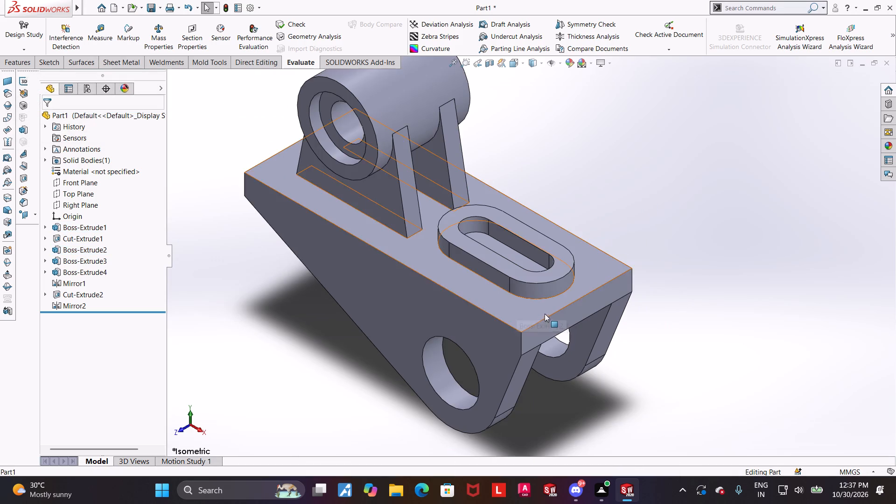
pyautogui.moveTo(543, 312); pyautogui.dragTo(530, 247, button='middle')
pyautogui.scroll(-1, 530, 245)
pyautogui.click(102, 35)
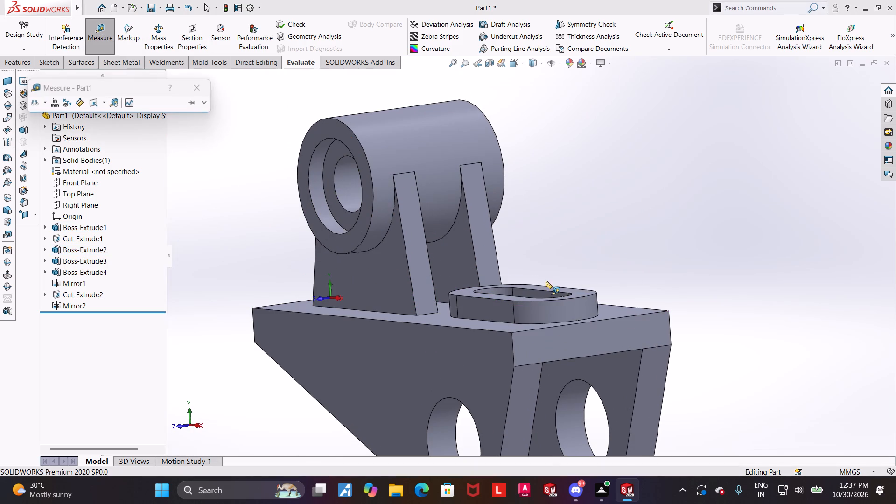
pyautogui.scroll(3, 546, 281)
pyautogui.scroll(-2, 590, 304)
pyautogui.scroll(1, 594, 310)
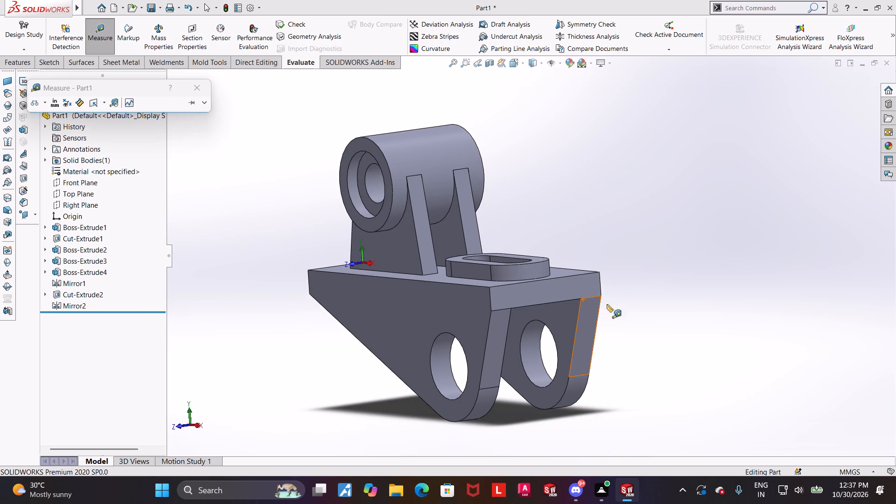
pyautogui.click(469, 338)
pyautogui.moveTo(498, 355); pyautogui.dragTo(391, 325, button='middle')
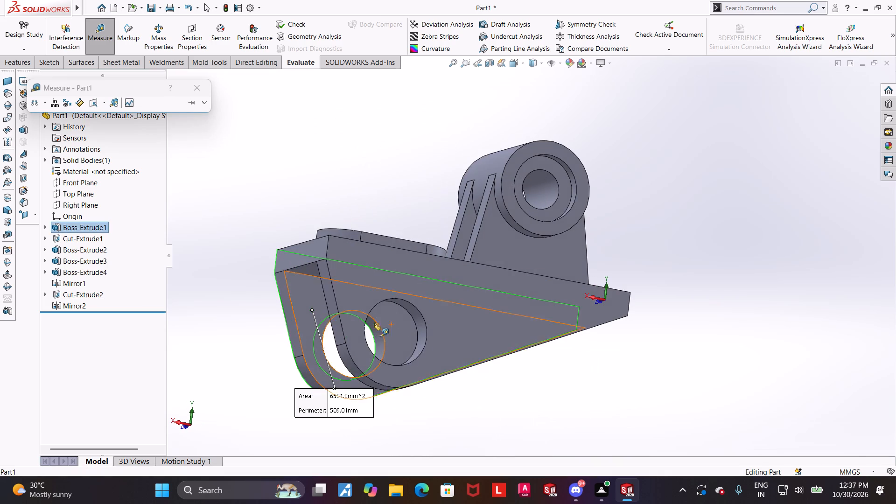
pyautogui.click(299, 302)
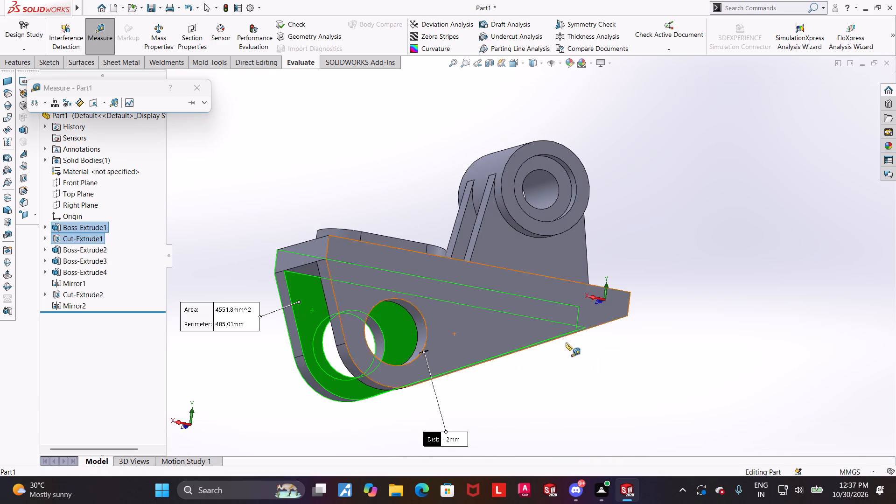
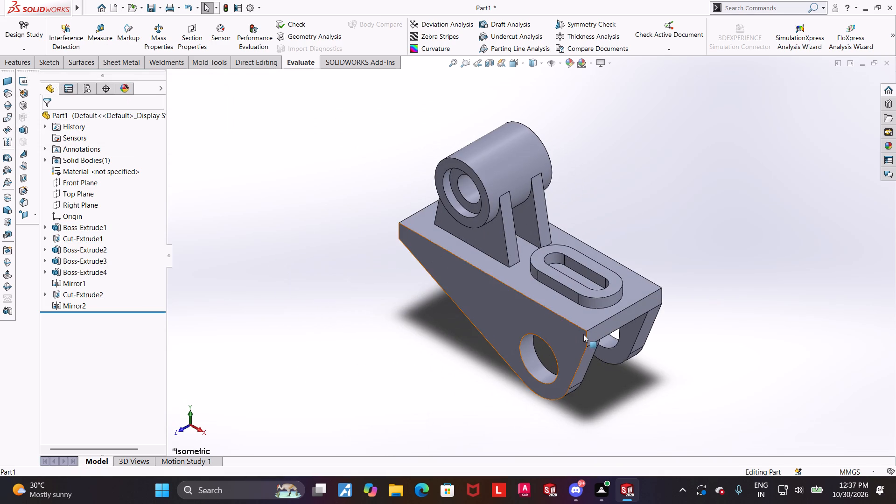
# Measure the thickness of the base plate between its underside and its top face.
pyautogui.scroll(-2, 361, 246)
pyautogui.scroll(-1, 619, 268)
pyautogui.moveTo(619, 268); pyautogui.dragTo(645, 222, button='middle')
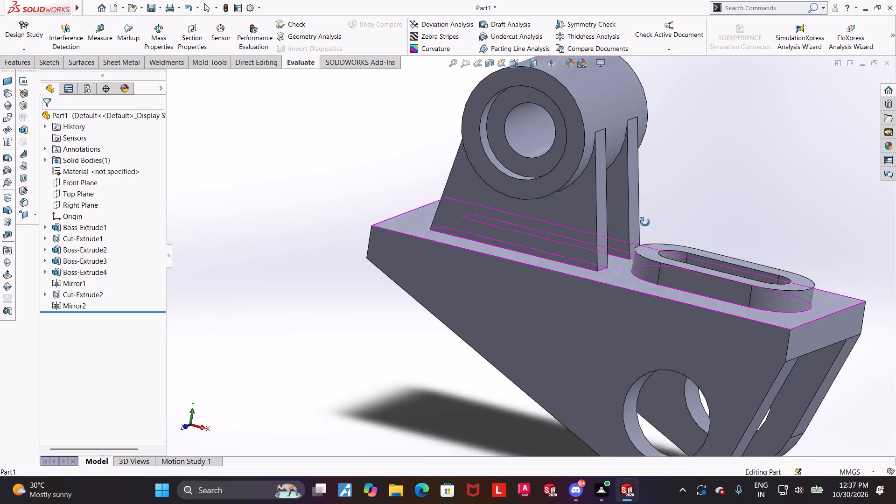
pyautogui.moveTo(645, 222); pyautogui.dragTo(731, 172, button='middle')
pyautogui.click(92, 29)
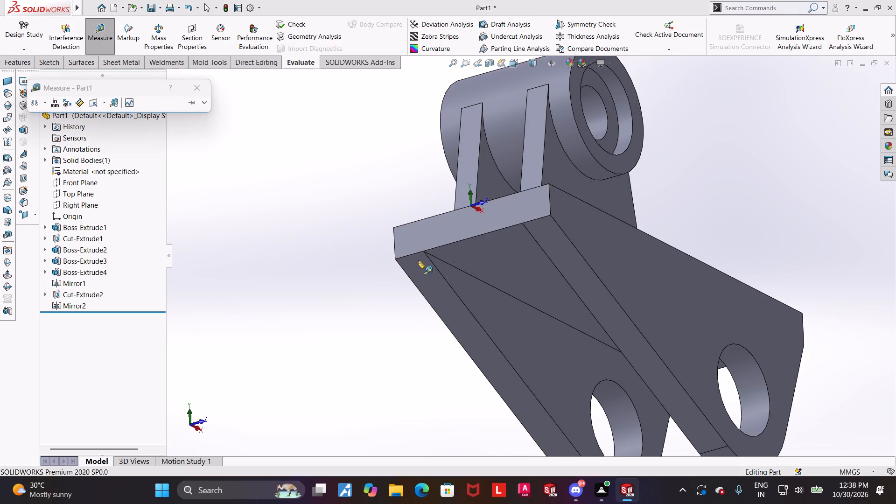
pyautogui.click(450, 247)
pyautogui.moveTo(469, 190); pyautogui.dragTo(399, 288, button='middle')
pyautogui.click(422, 256)
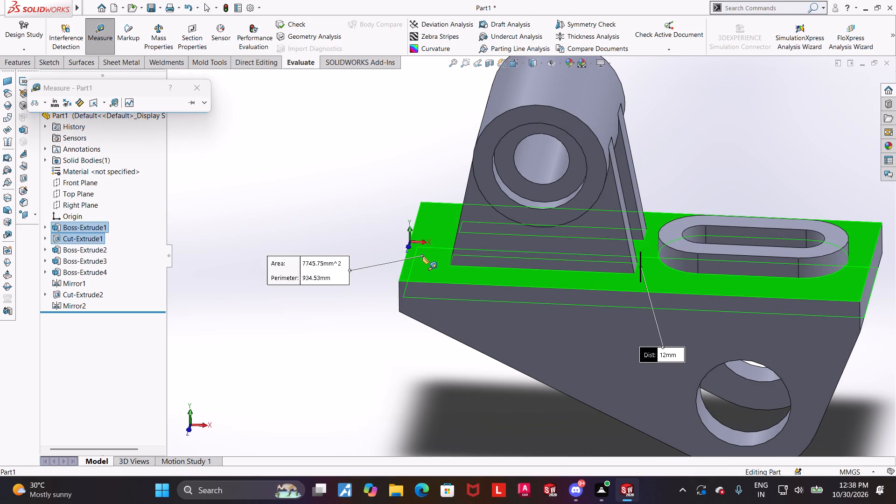
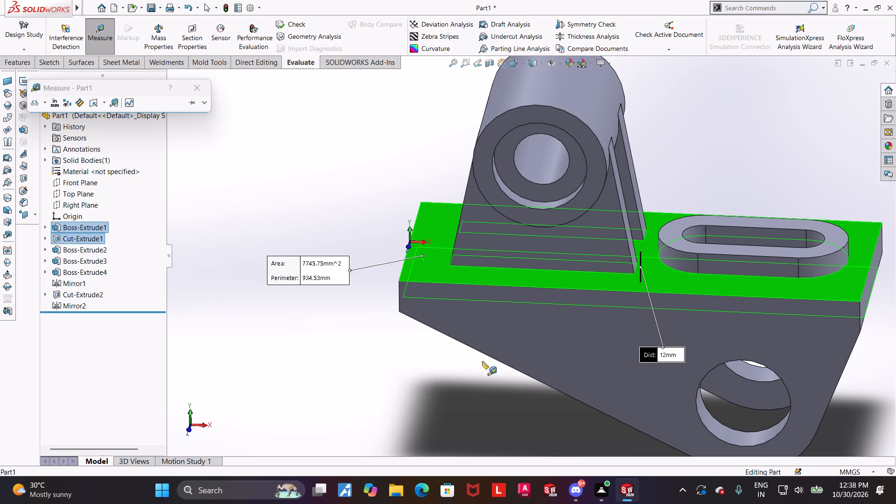
# Measure the outer diameter of the horizontal cylinder above the base plate.
pyautogui.scroll(1, 483, 357)
pyautogui.scroll(1, 749, 328)
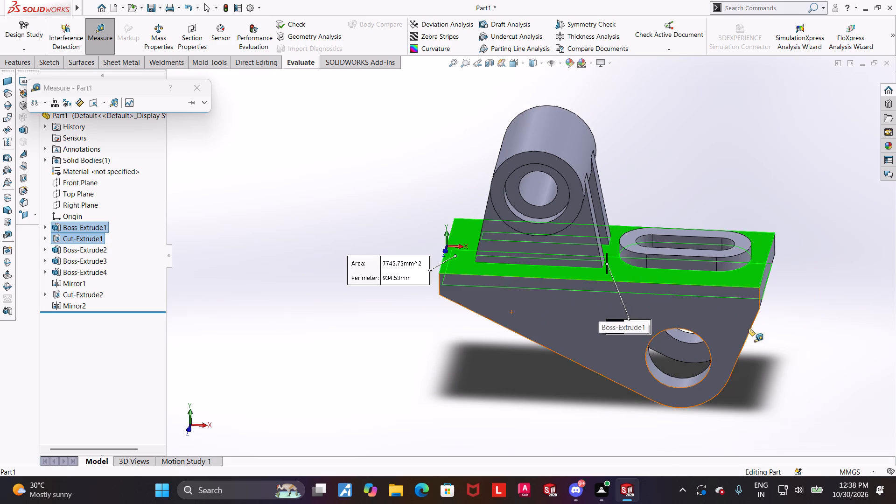
pyautogui.press('Escape')
pyautogui.scroll(-1, 613, 311)
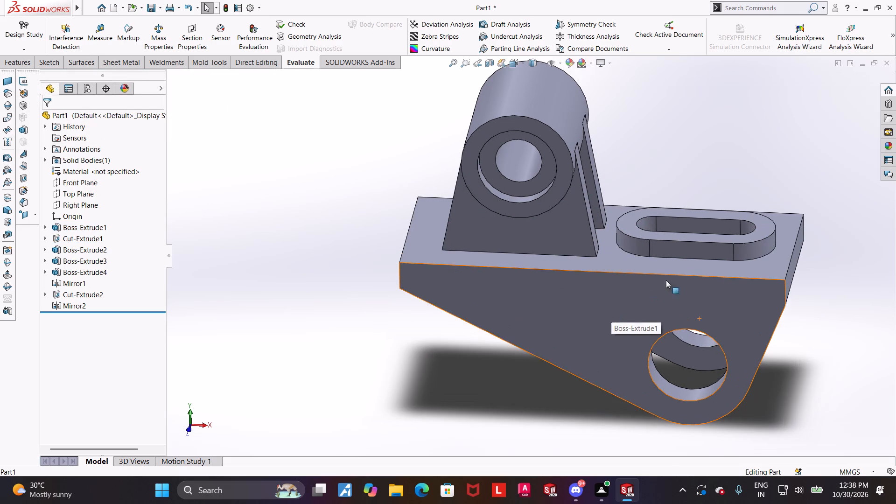
pyautogui.moveTo(581, 204); pyautogui.dragTo(556, 242, button='middle')
pyautogui.scroll(2, 583, 185)
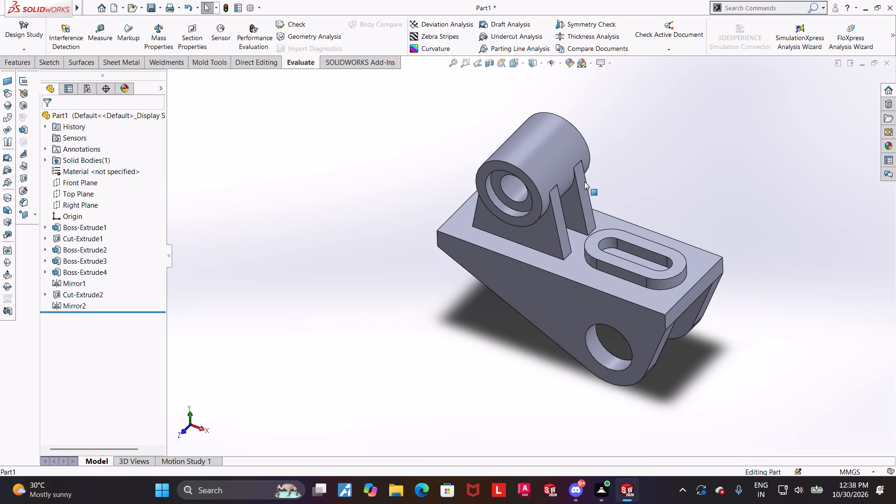
pyautogui.scroll(-1, 598, 124)
pyautogui.click(96, 24)
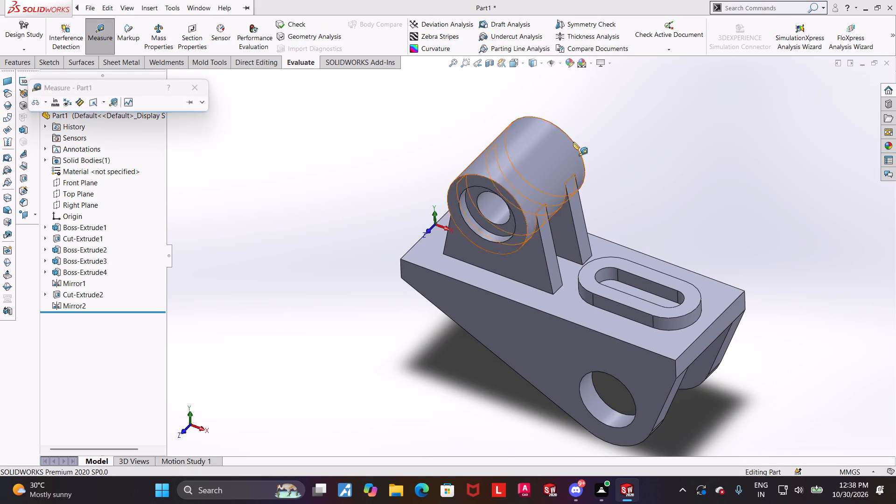
pyautogui.click(537, 137)
pyautogui.scroll(1, 657, 126)
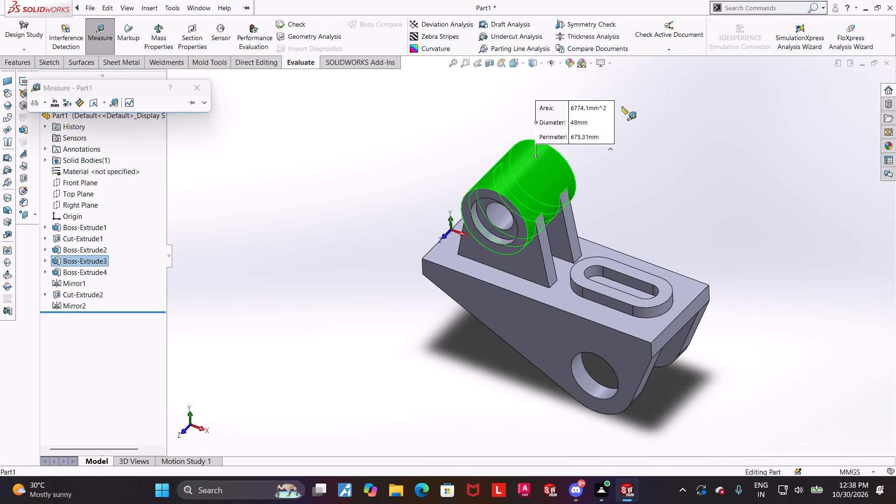
pyautogui.press('Escape')
# Measure the length of the cylinder between its two ring-shaped end faces.
pyautogui.scroll(-3, 560, 104)
pyautogui.click(102, 26)
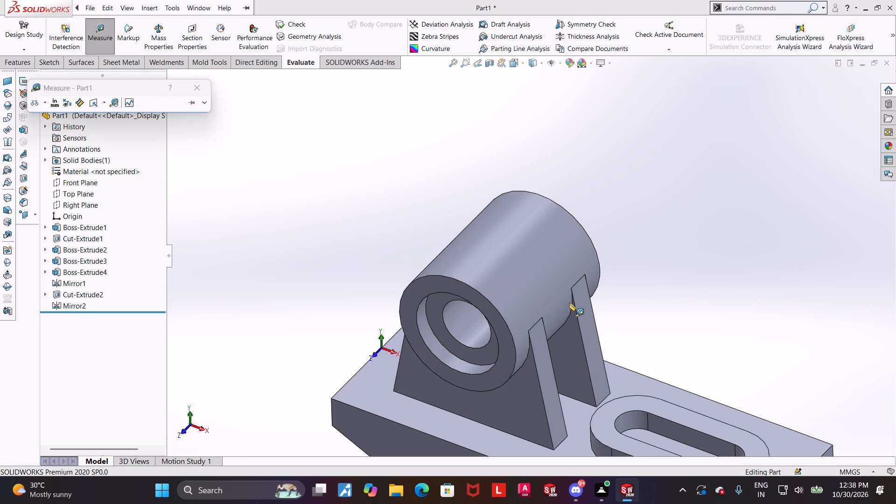
pyautogui.click(501, 330)
pyautogui.moveTo(561, 283); pyautogui.dragTo(435, 348, button='middle')
pyautogui.click(571, 246)
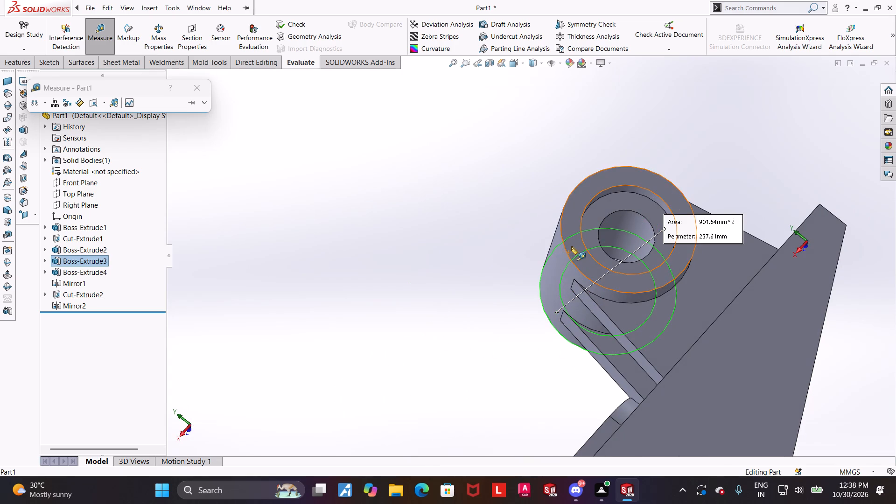
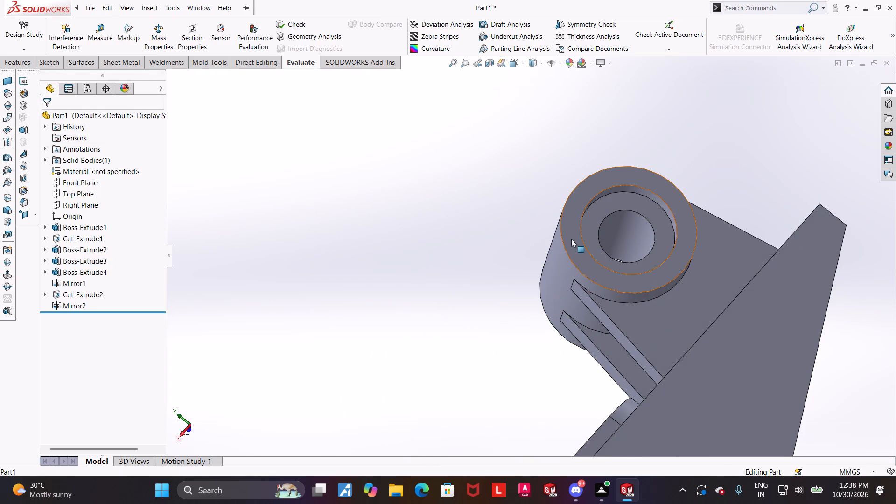
# Measure the normal distance between the cylinder's ring-shaped front end face and the parallel outer side face of its support.
pyautogui.moveTo(809, 287); pyautogui.dragTo(895, 189, button='middle')
pyautogui.scroll(1, 895, 188)
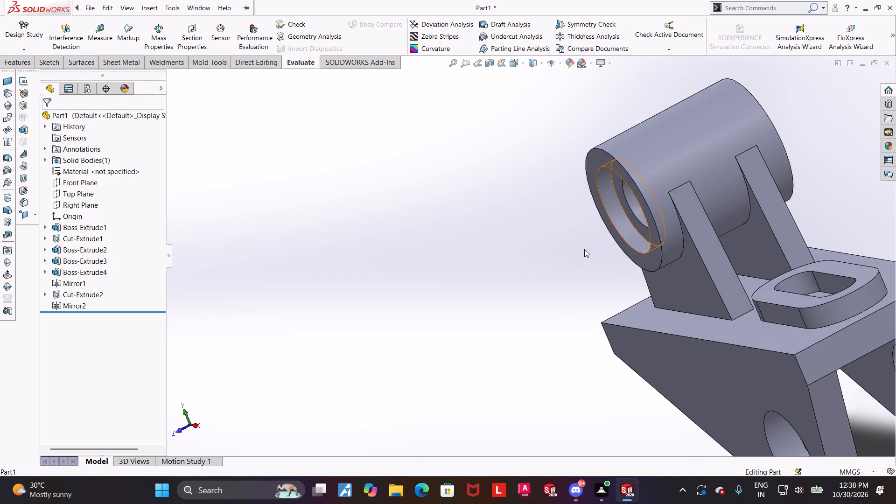
pyautogui.moveTo(547, 260); pyautogui.dragTo(655, 261, button='middle')
pyautogui.scroll(3, 728, 259)
pyautogui.moveTo(730, 252); pyautogui.dragTo(665, 246, button='middle')
pyautogui.scroll(-3, 675, 250)
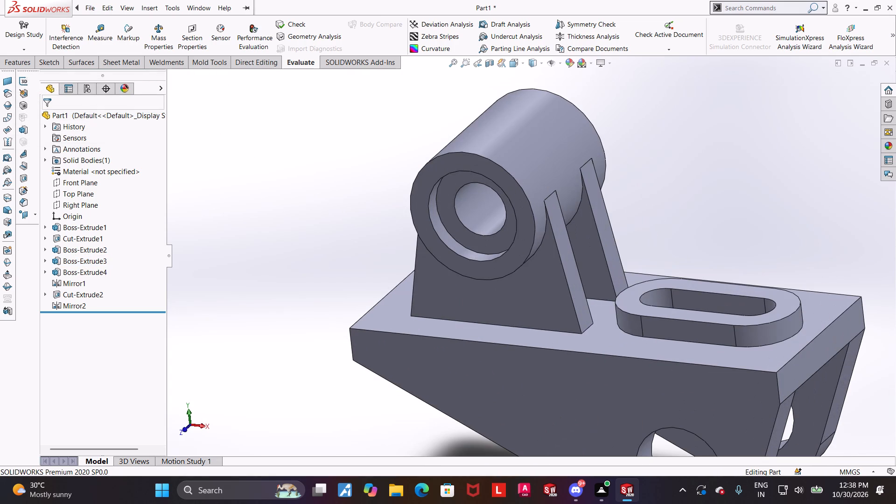
pyautogui.click(103, 31)
pyautogui.click(525, 231)
pyautogui.click(545, 281)
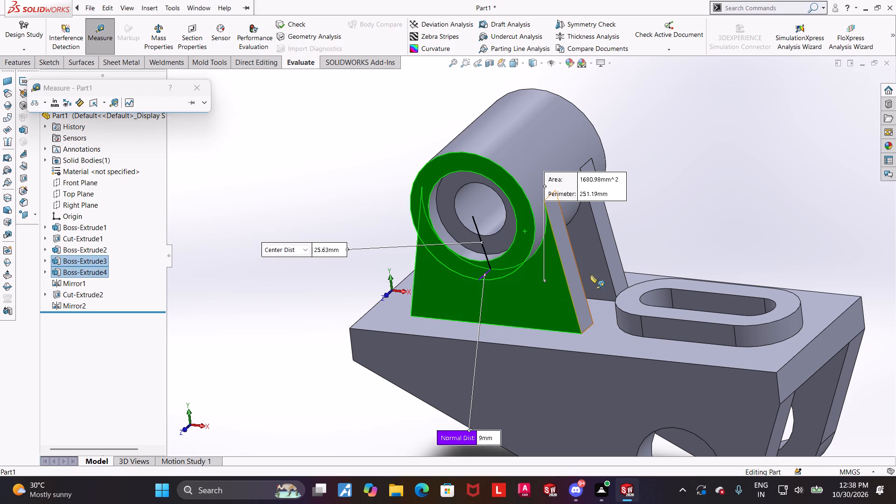
pyautogui.press('Escape')
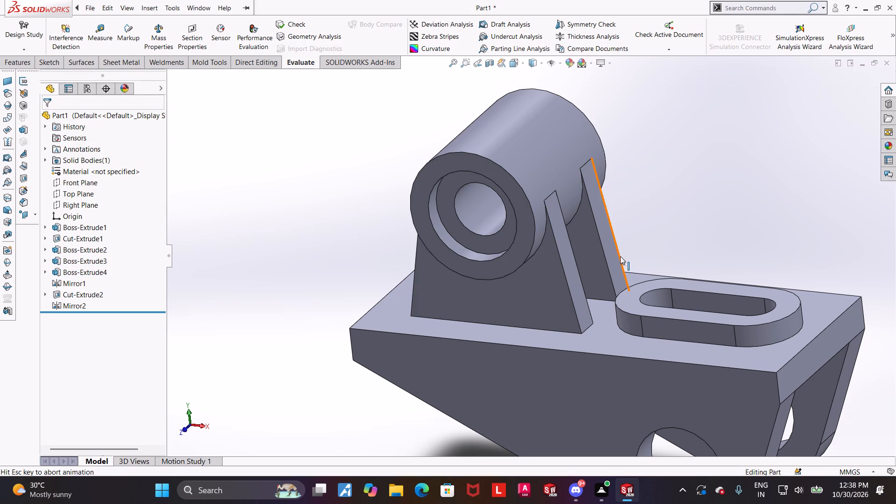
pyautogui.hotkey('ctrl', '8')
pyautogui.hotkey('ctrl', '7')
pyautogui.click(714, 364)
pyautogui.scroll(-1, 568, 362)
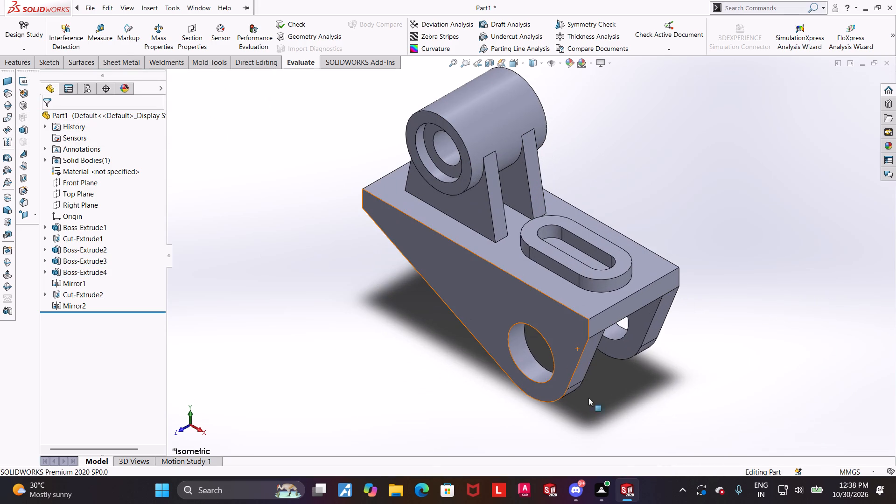
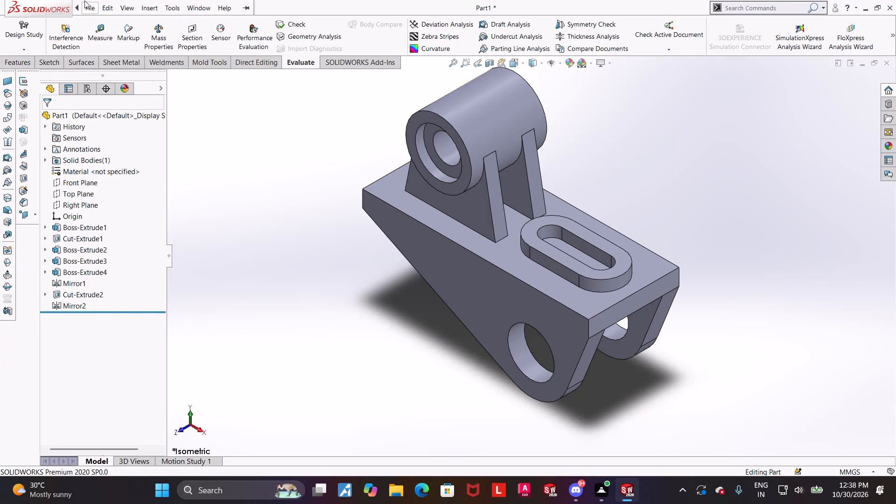
# Save the part in the Downloads folder under the name "slotted hinge stanchion".
pyautogui.click(121, 129)
pyautogui.write('slotted')
pyautogui.press('space')
pyautogui.write('hinge stnac')
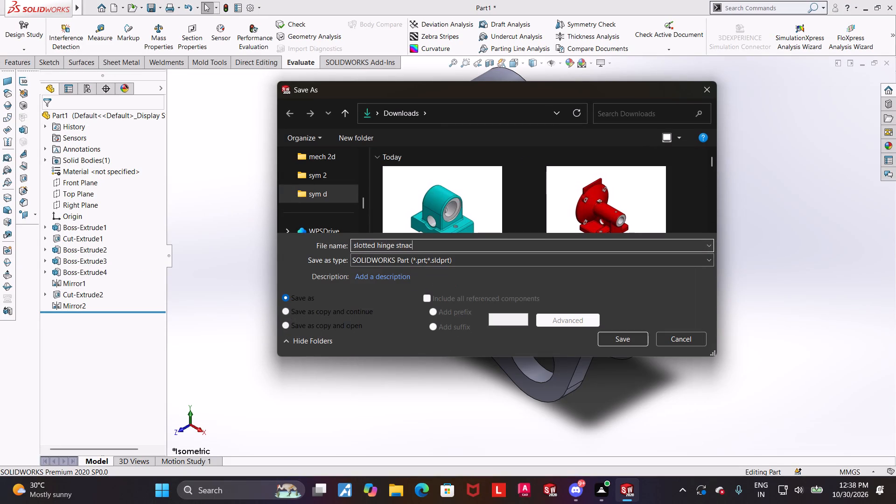
pyautogui.press('BackSpace')
pyautogui.press('BackSpace')
pyautogui.press('BackSpace')
pyautogui.write('anchion')
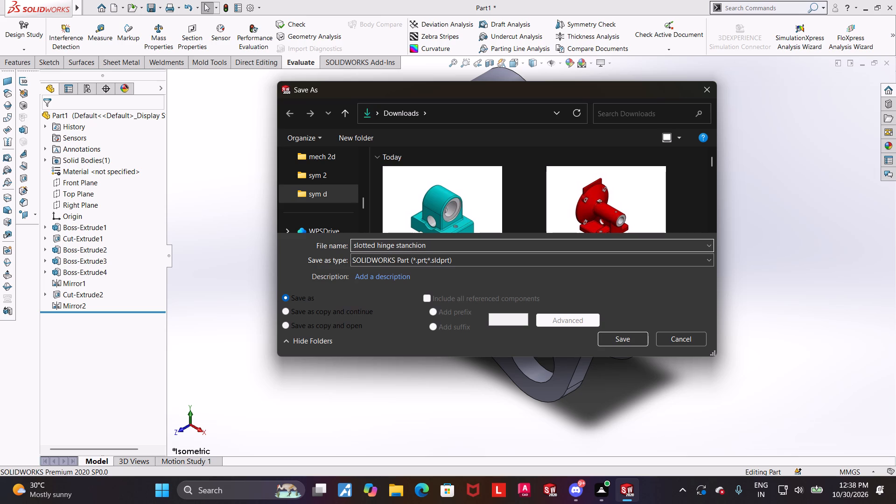
pyautogui.press('Return')
pyautogui.press('p')
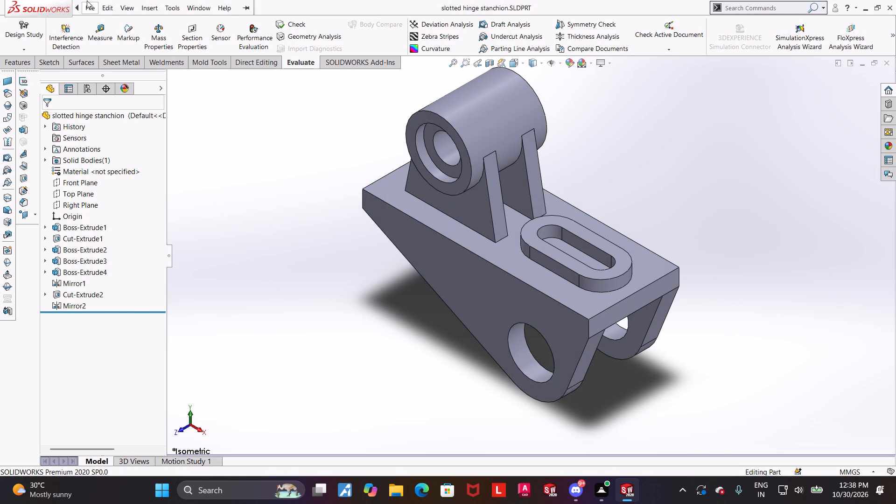
# Save the slotted hinge stanchion part to the Downloads folder again in another file format.
pyautogui.click(118, 122)
pyautogui.click(442, 258)
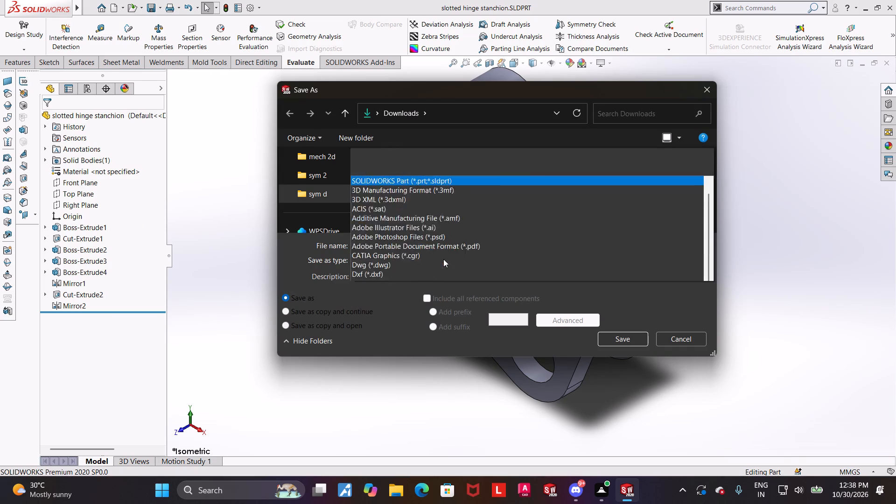
pyautogui.click(469, 71)
pyautogui.click(621, 364)
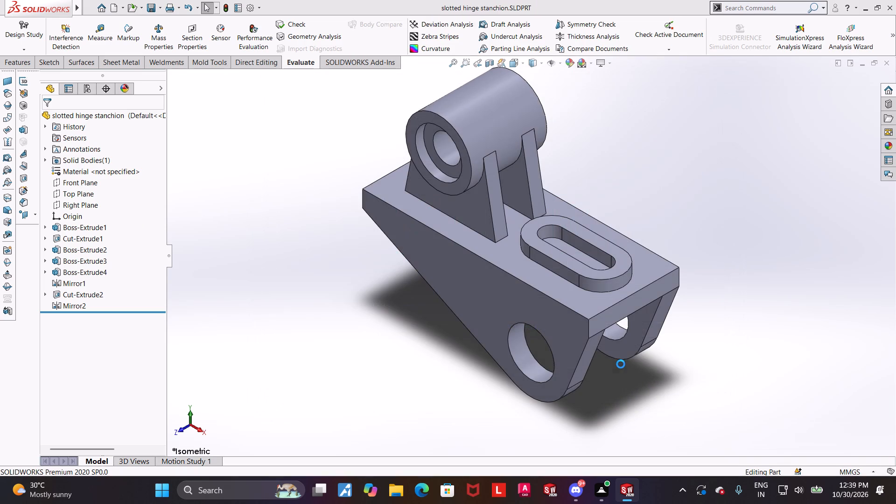